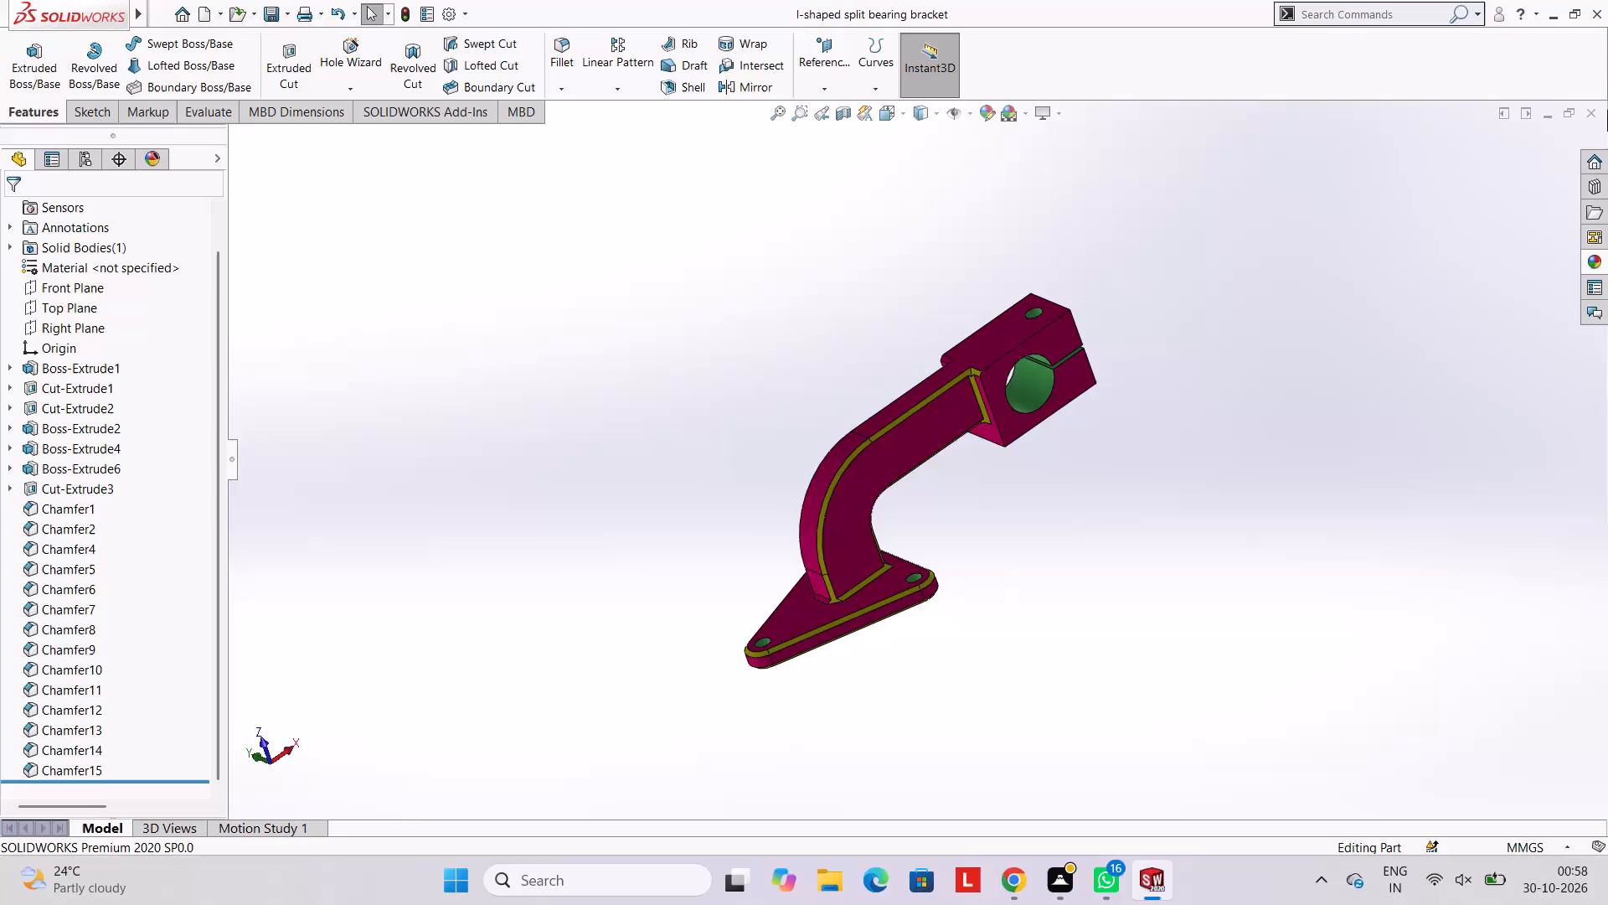
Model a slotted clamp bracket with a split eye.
Close the split bearing bracket part and create a new part document.
{"action": "left_click", "coordinate": [1607, 109]}
{"action": "left_click", "coordinate": [1600, 108]}
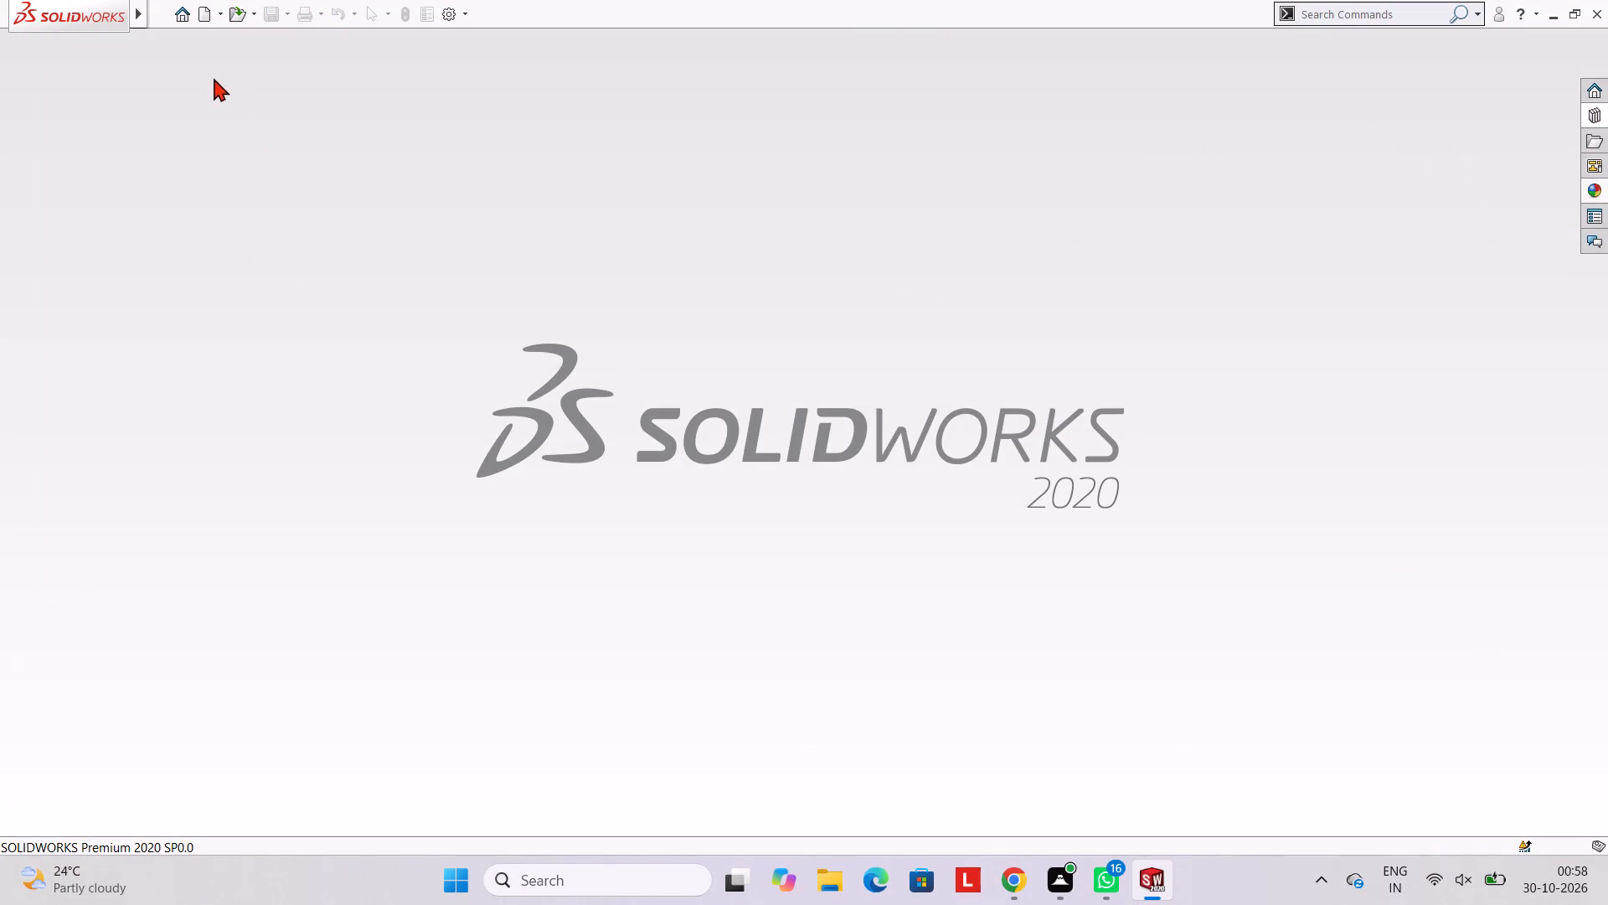
{"action": "left_click", "coordinate": [207, 17]}
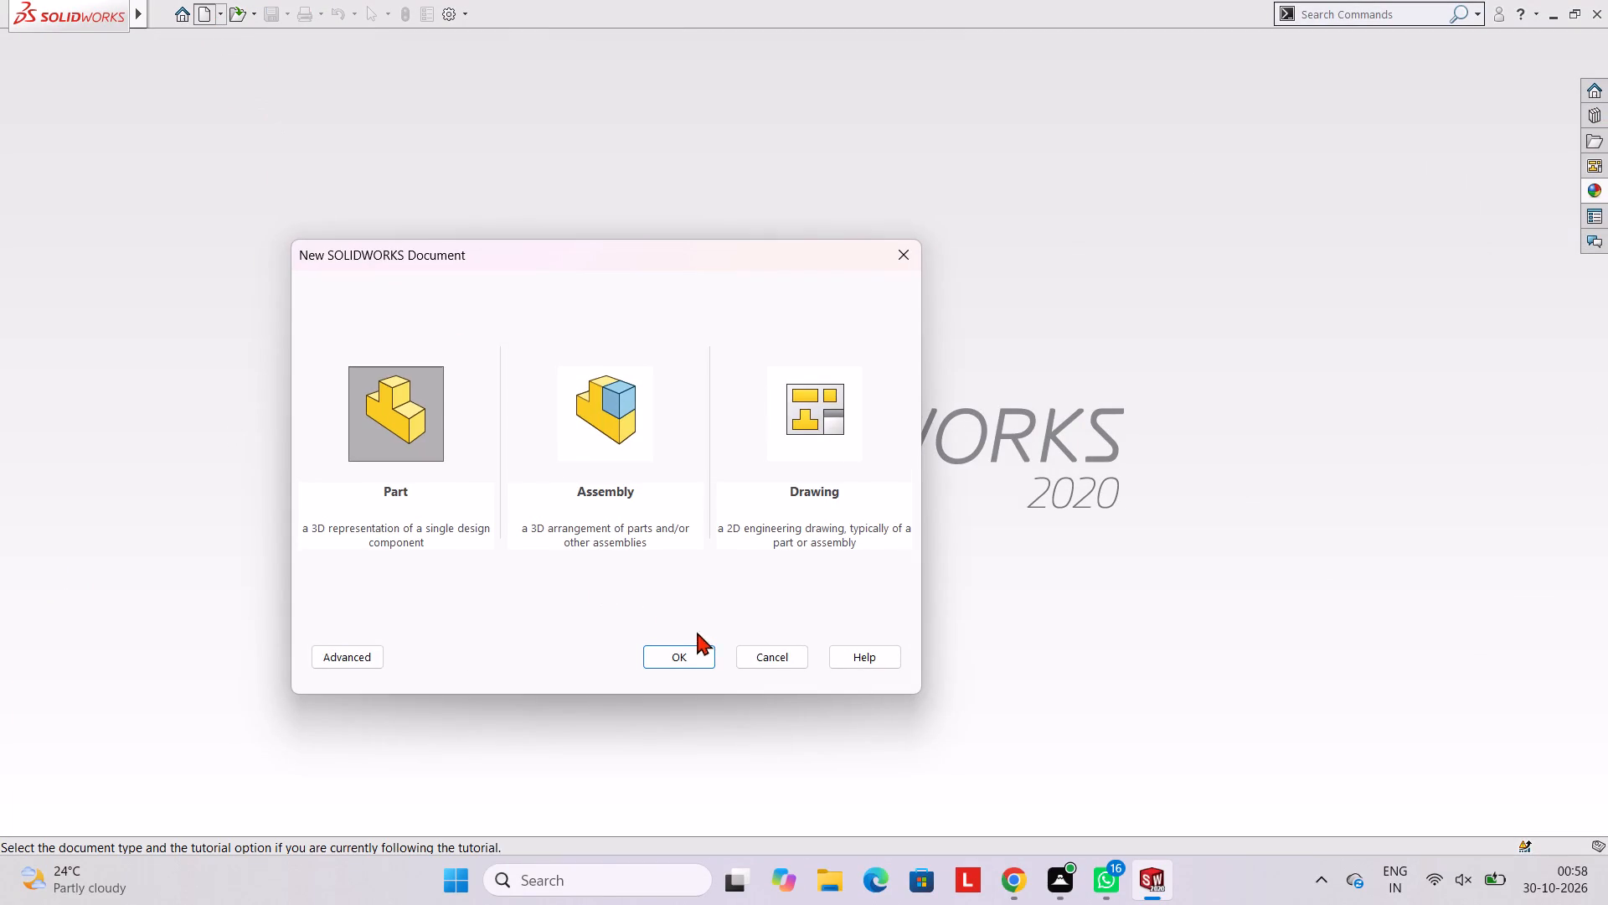
{"action": "left_click", "coordinate": [689, 654]}
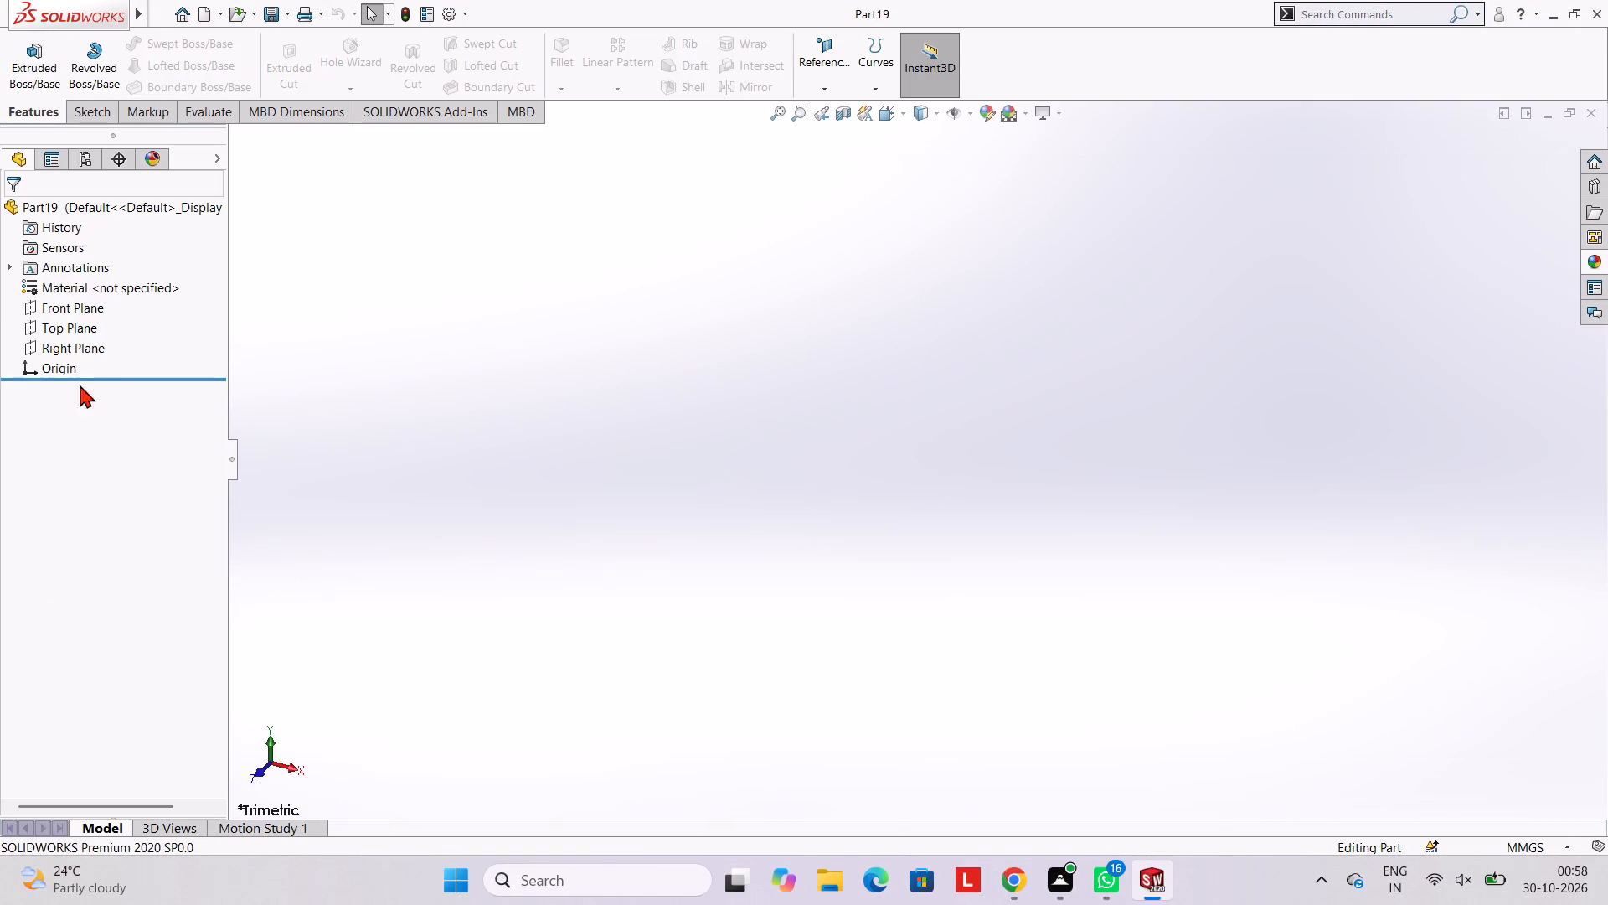
Start a sketch on the Front Plane and draw a 60 mm horizontal line extending right from the origin.
{"action": "left_click", "coordinate": [75, 303]}
{"action": "left_click", "coordinate": [86, 281]}
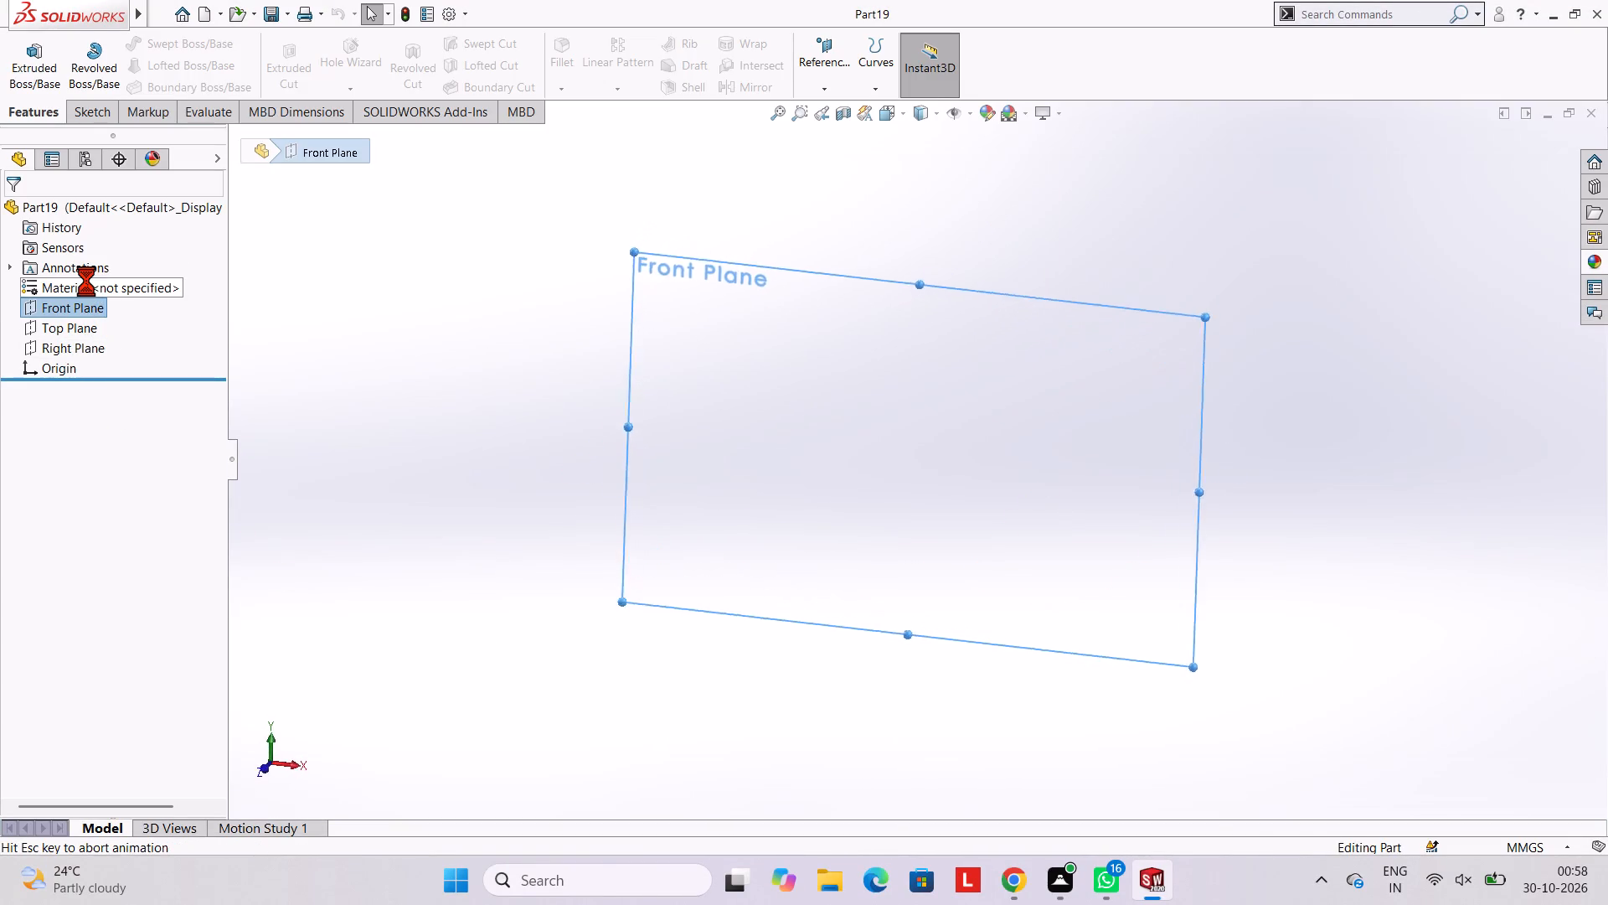
{"action": "left_click", "coordinate": [719, 455]}
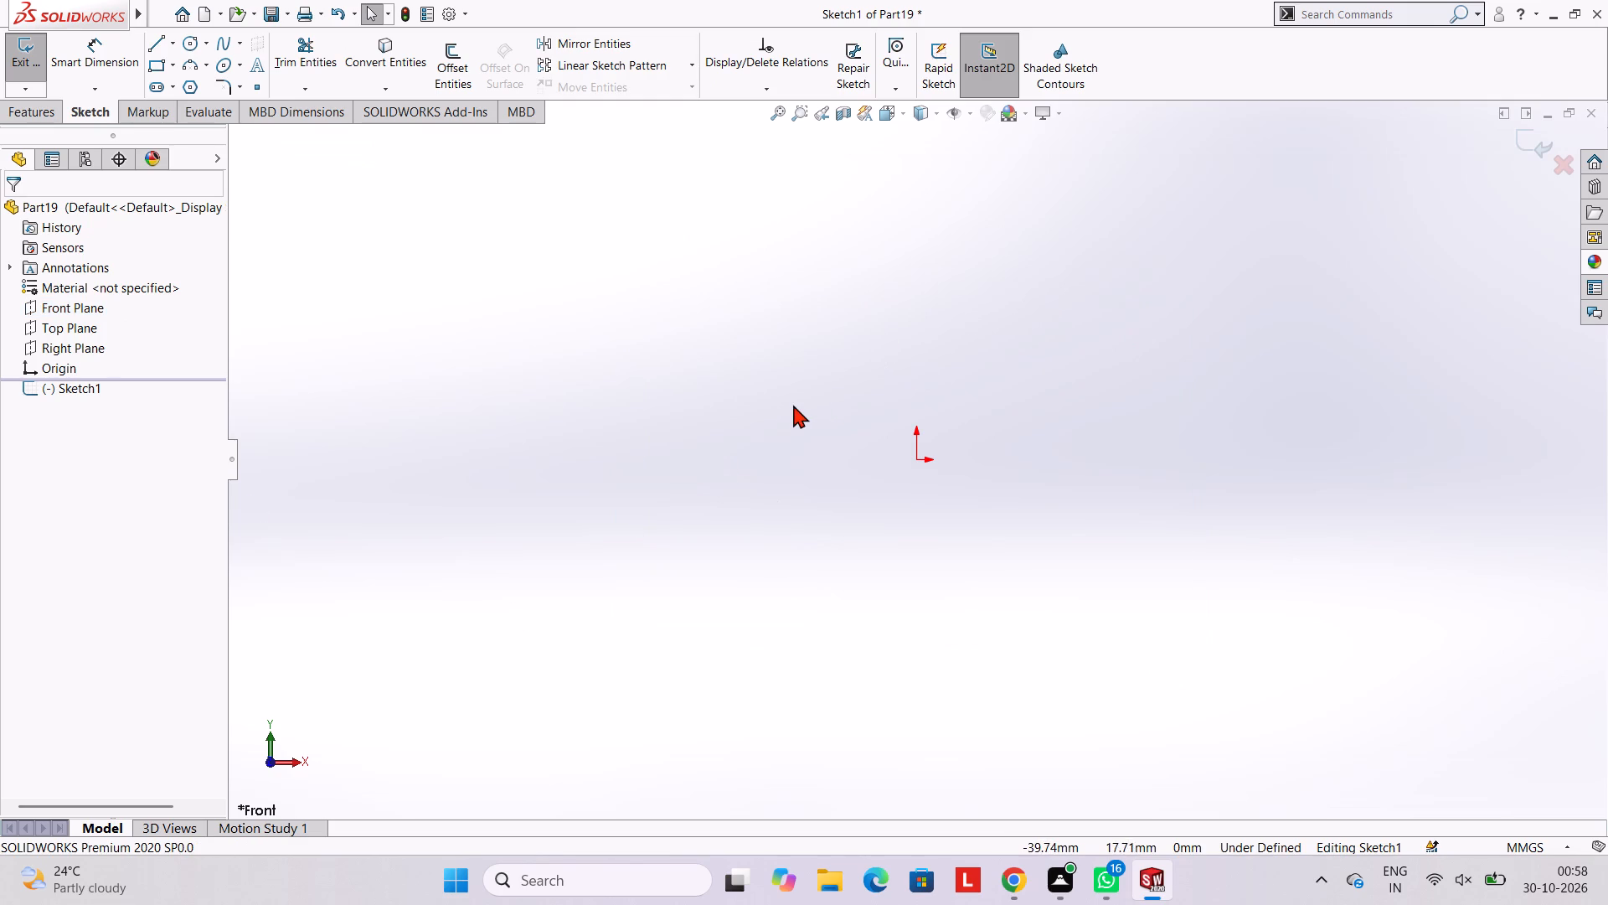
{"action": "left_click", "coordinate": [478, 253]}
{"action": "left_click", "coordinate": [157, 38]}
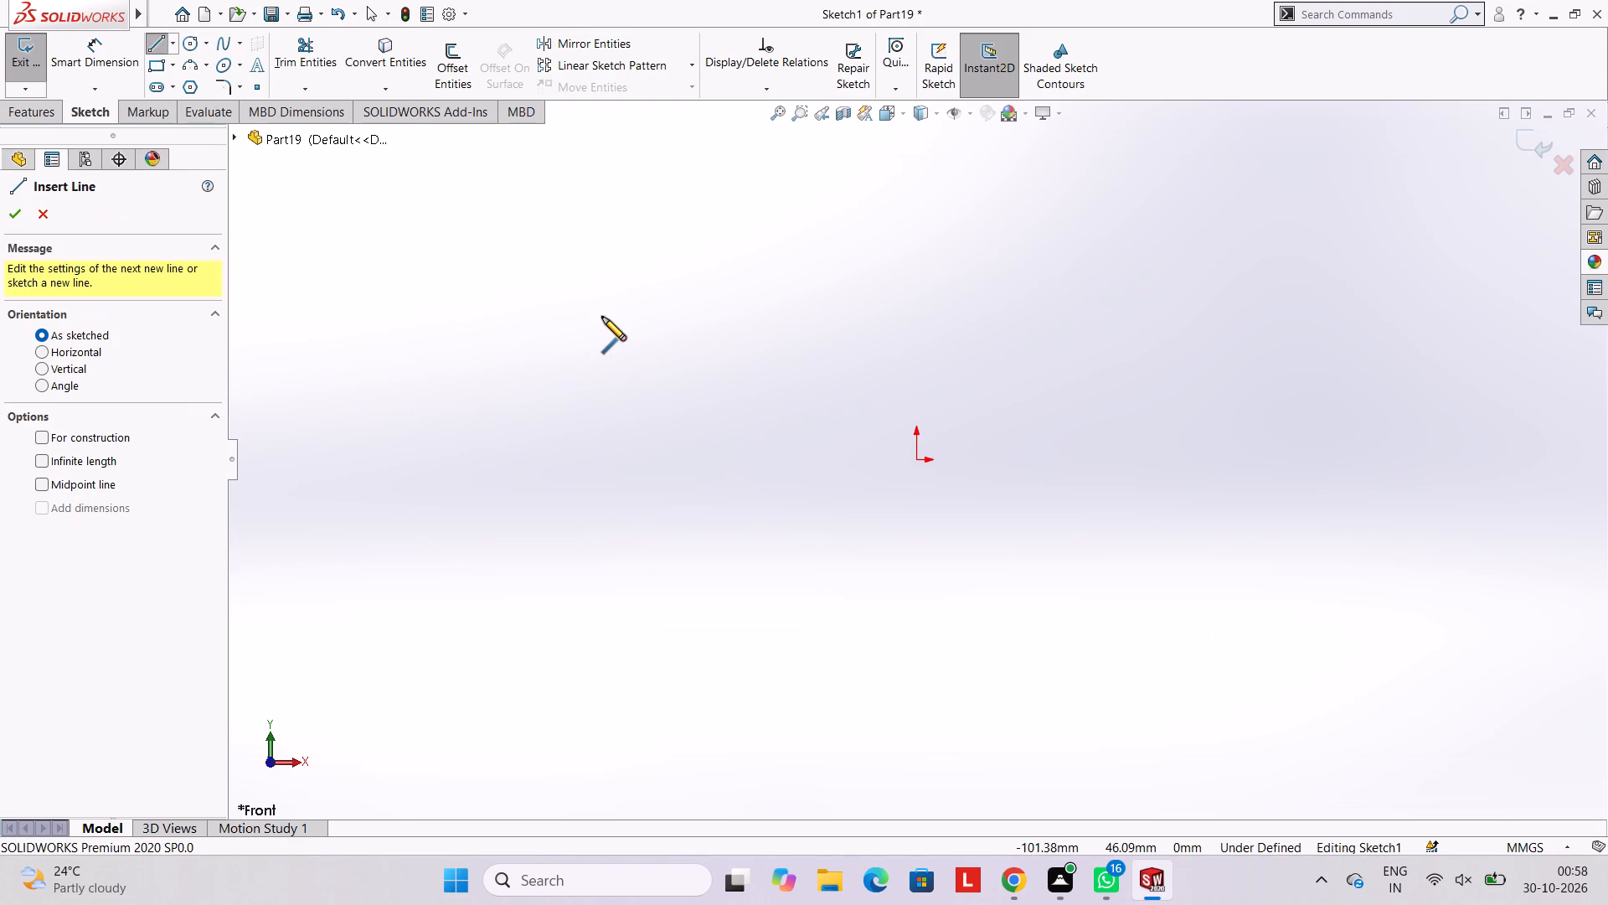
{"action": "left_click", "coordinate": [917, 460]}
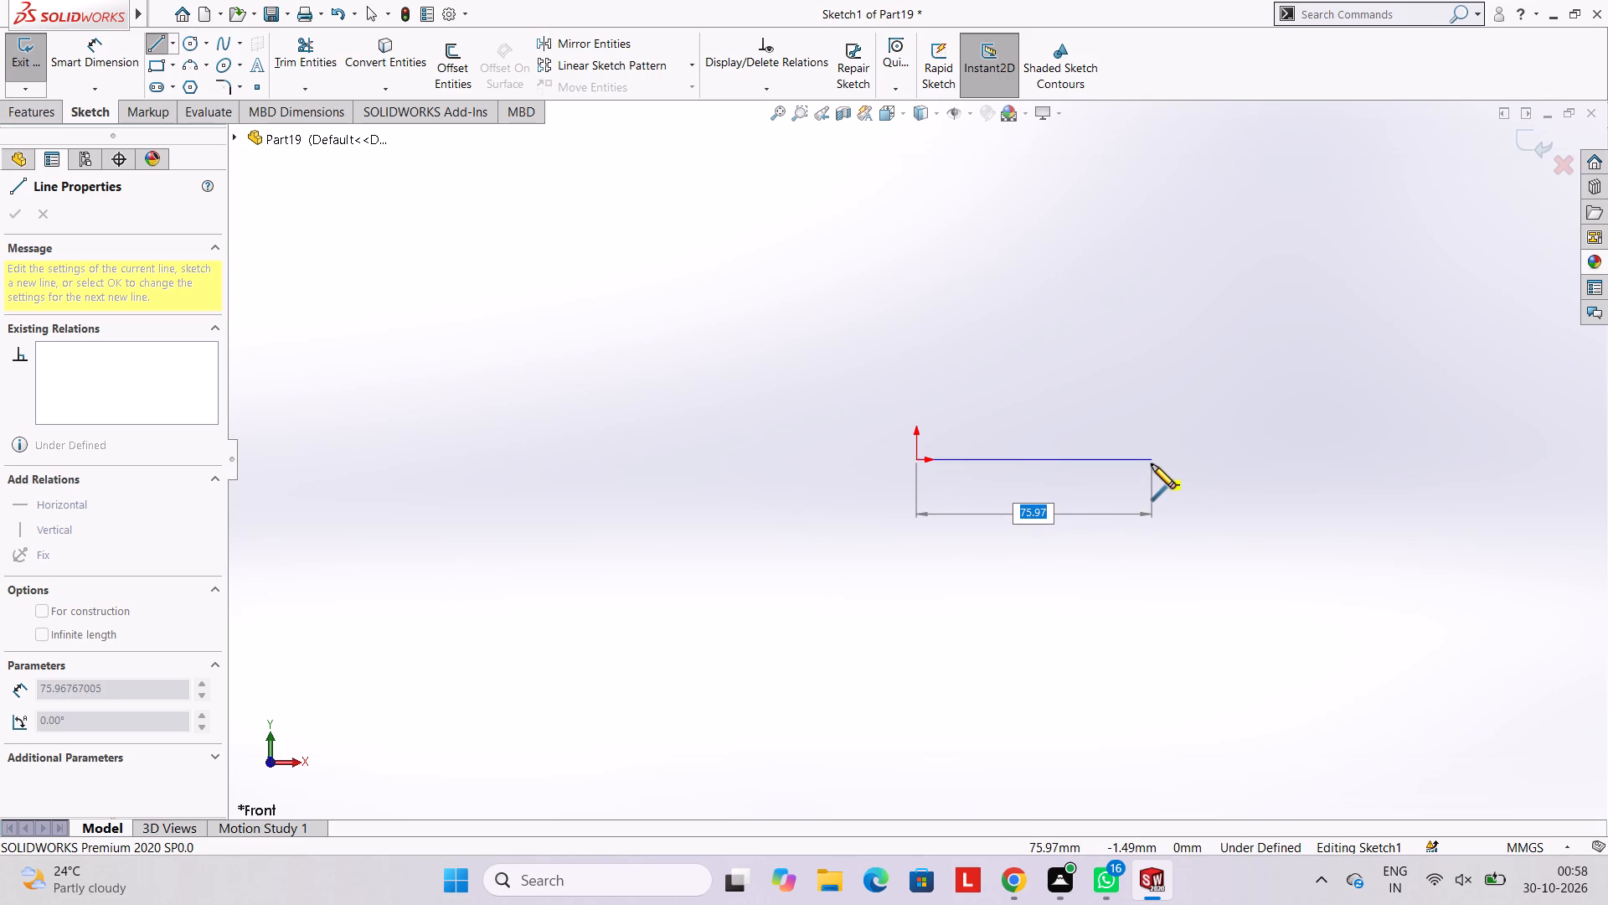
{"action": "key", "text": "3"}
{"action": "key", "text": "BackSpace"}
{"action": "type", "text": "60"}
{"action": "key", "text": "Return"}
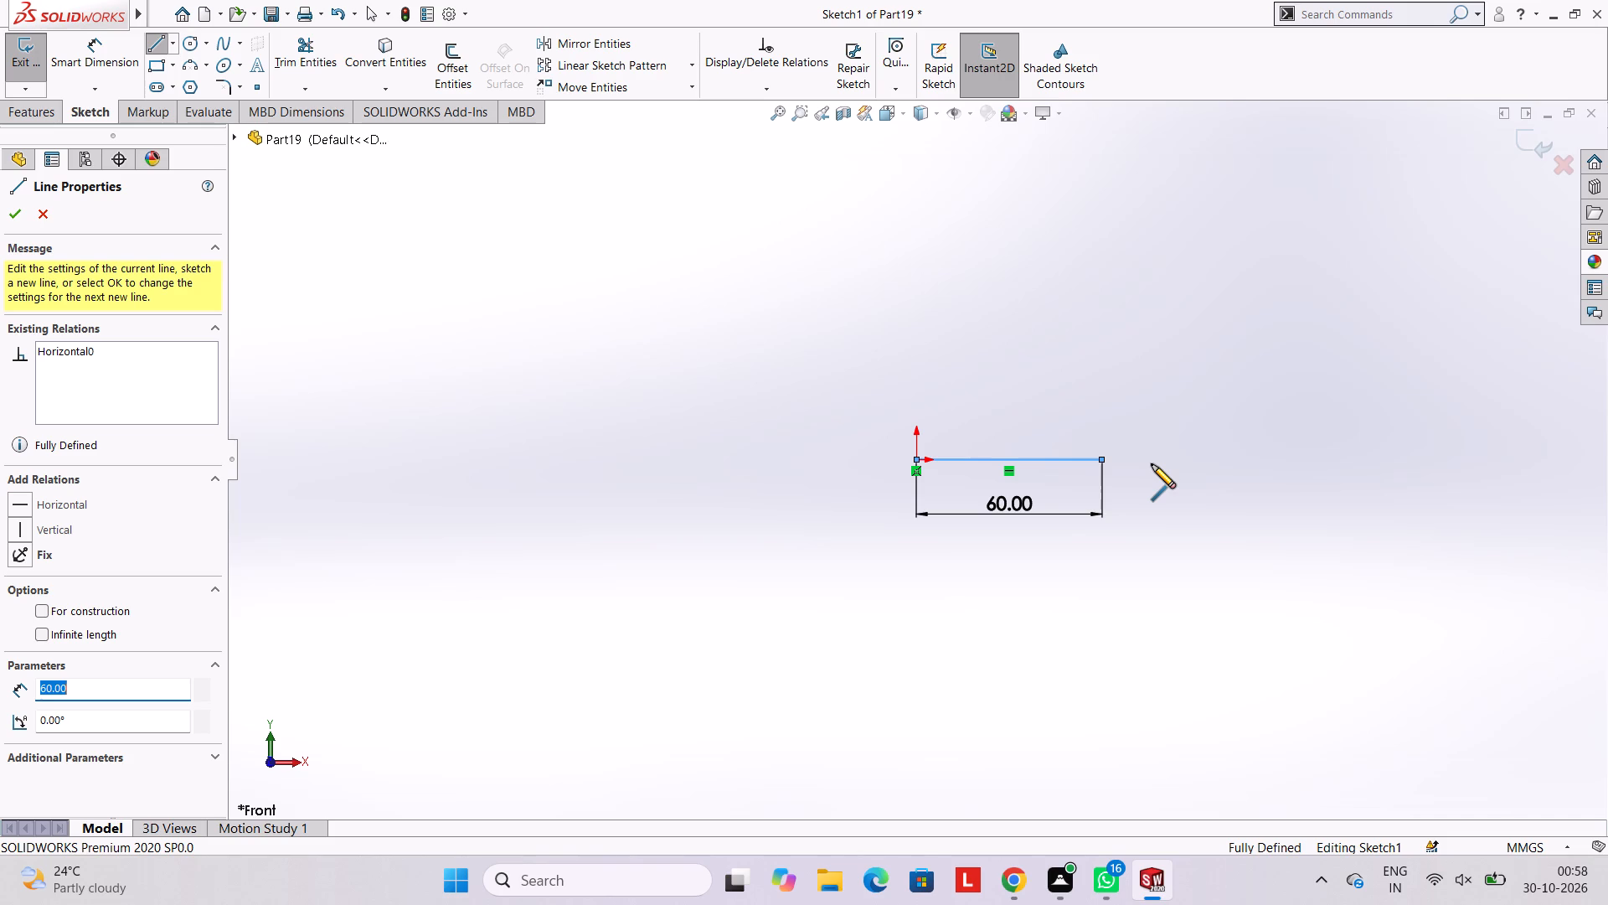
{"action": "key", "text": "Escape"}
{"action": "key", "text": "Escape"}
{"action": "key", "text": "Escape"}
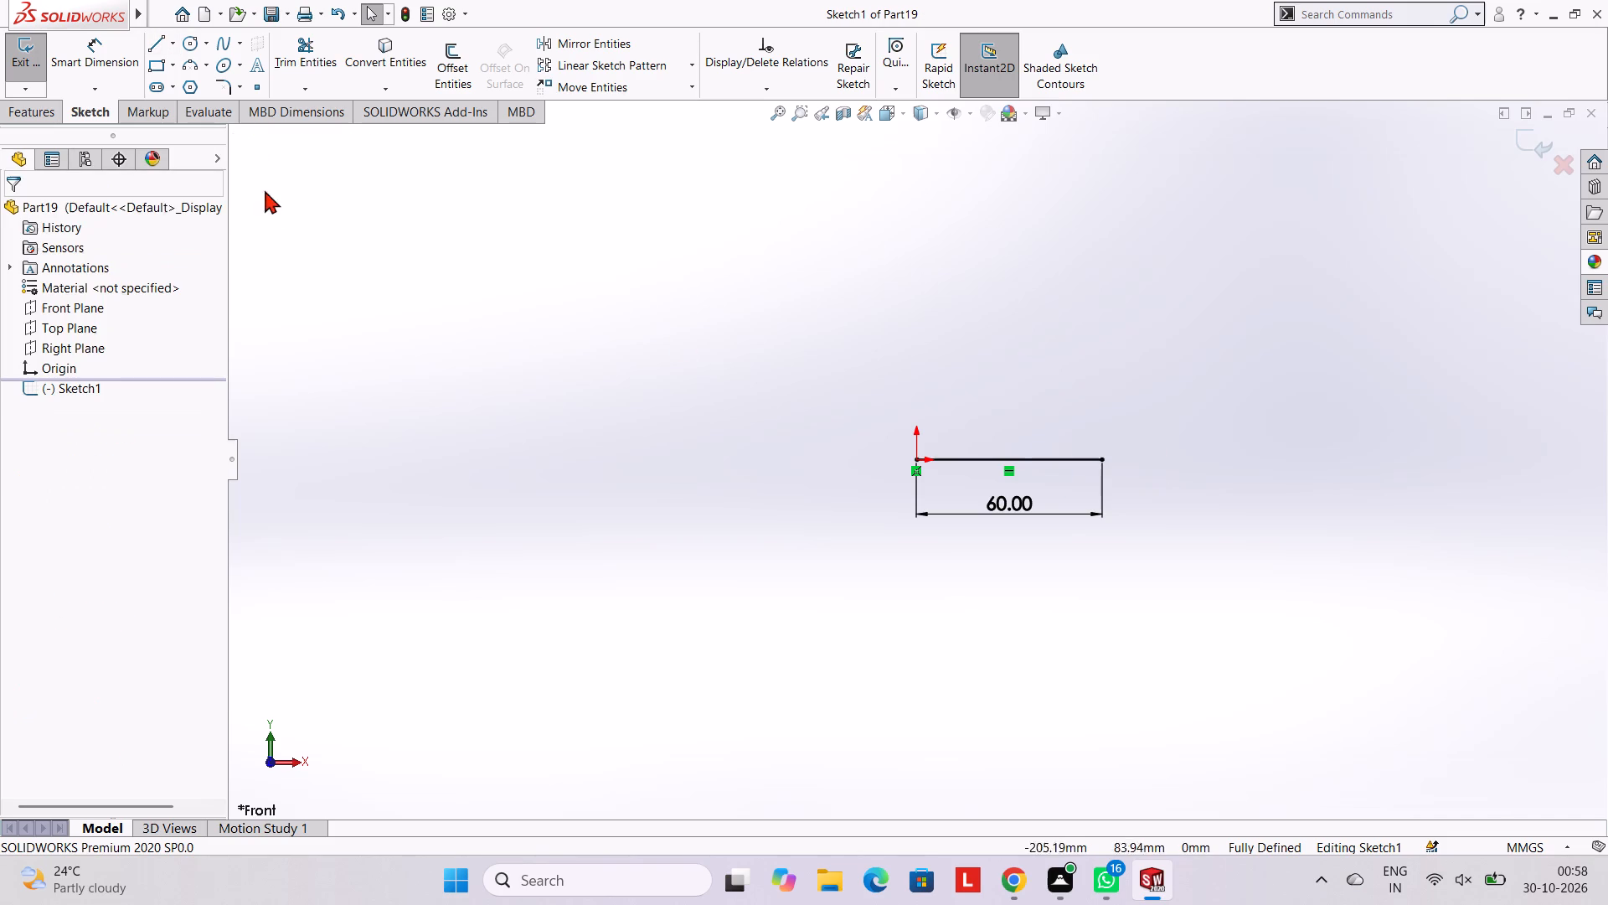
Draw a 30 mm vertical line upward from the free end of the 60 mm line.
{"action": "left_click", "coordinate": [156, 39]}
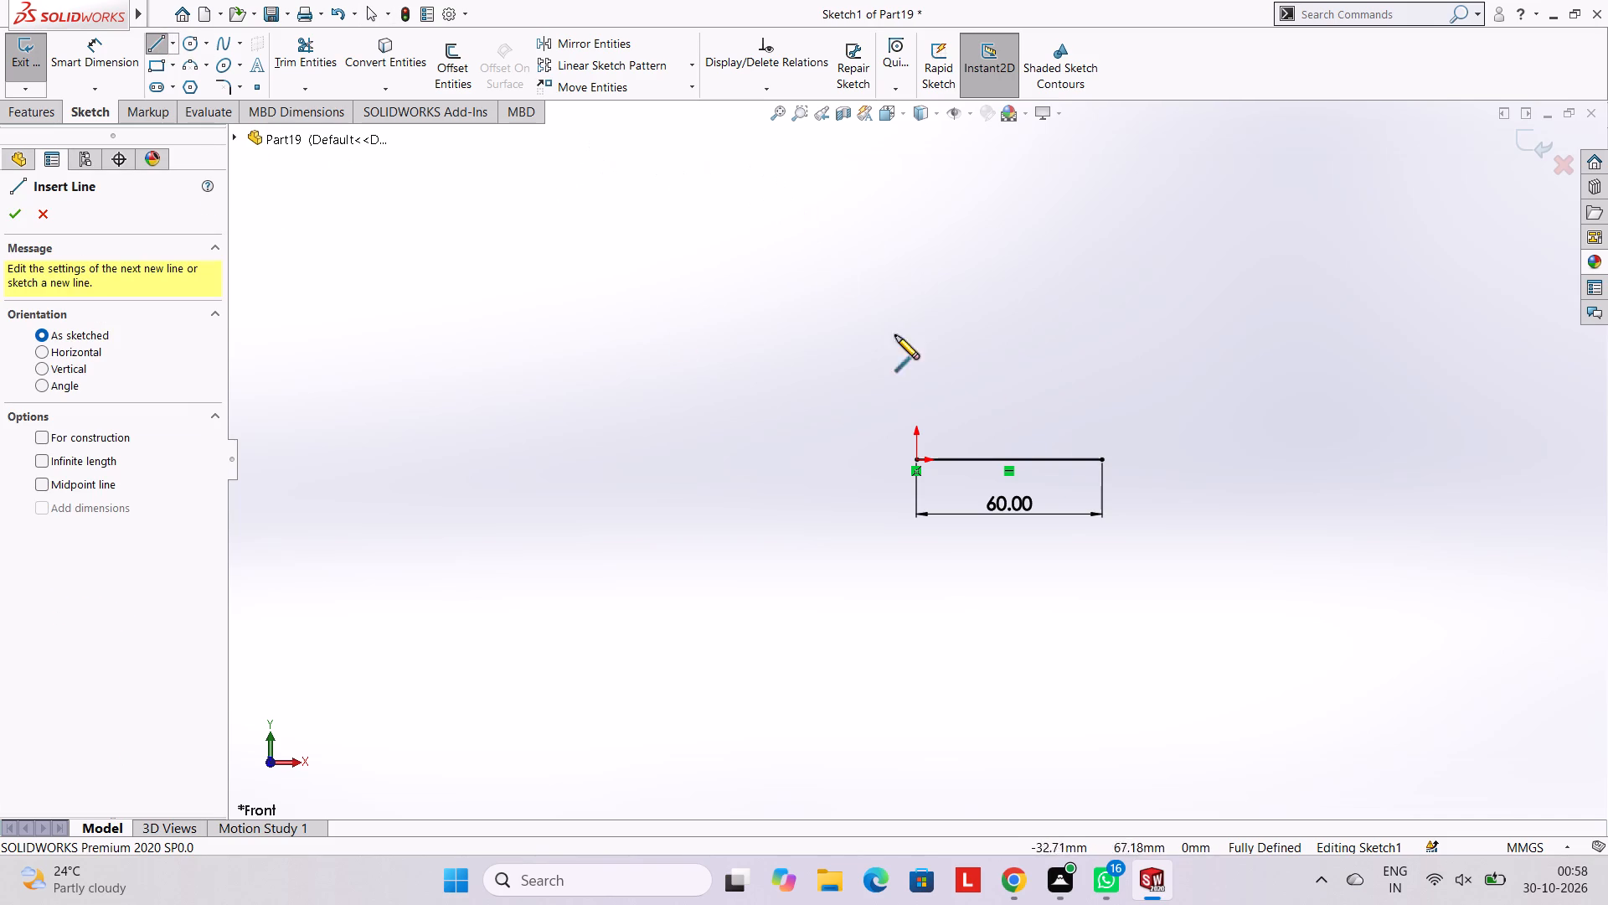
{"action": "left_click", "coordinate": [1100, 459]}
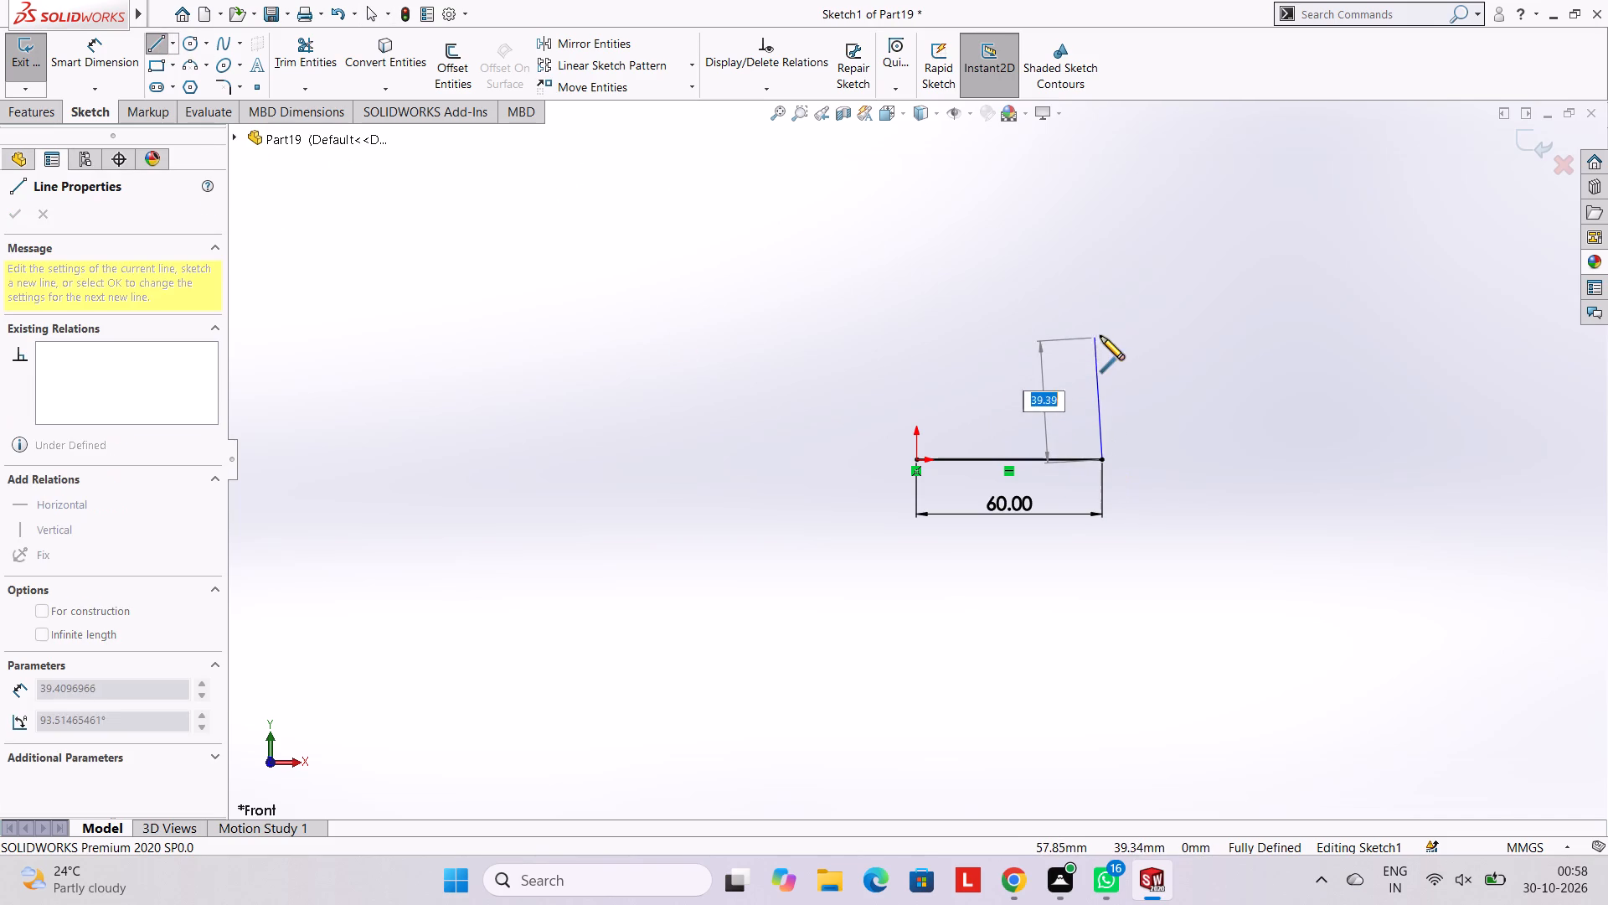
{"action": "type", "text": "30"}
{"action": "key", "text": "Return"}
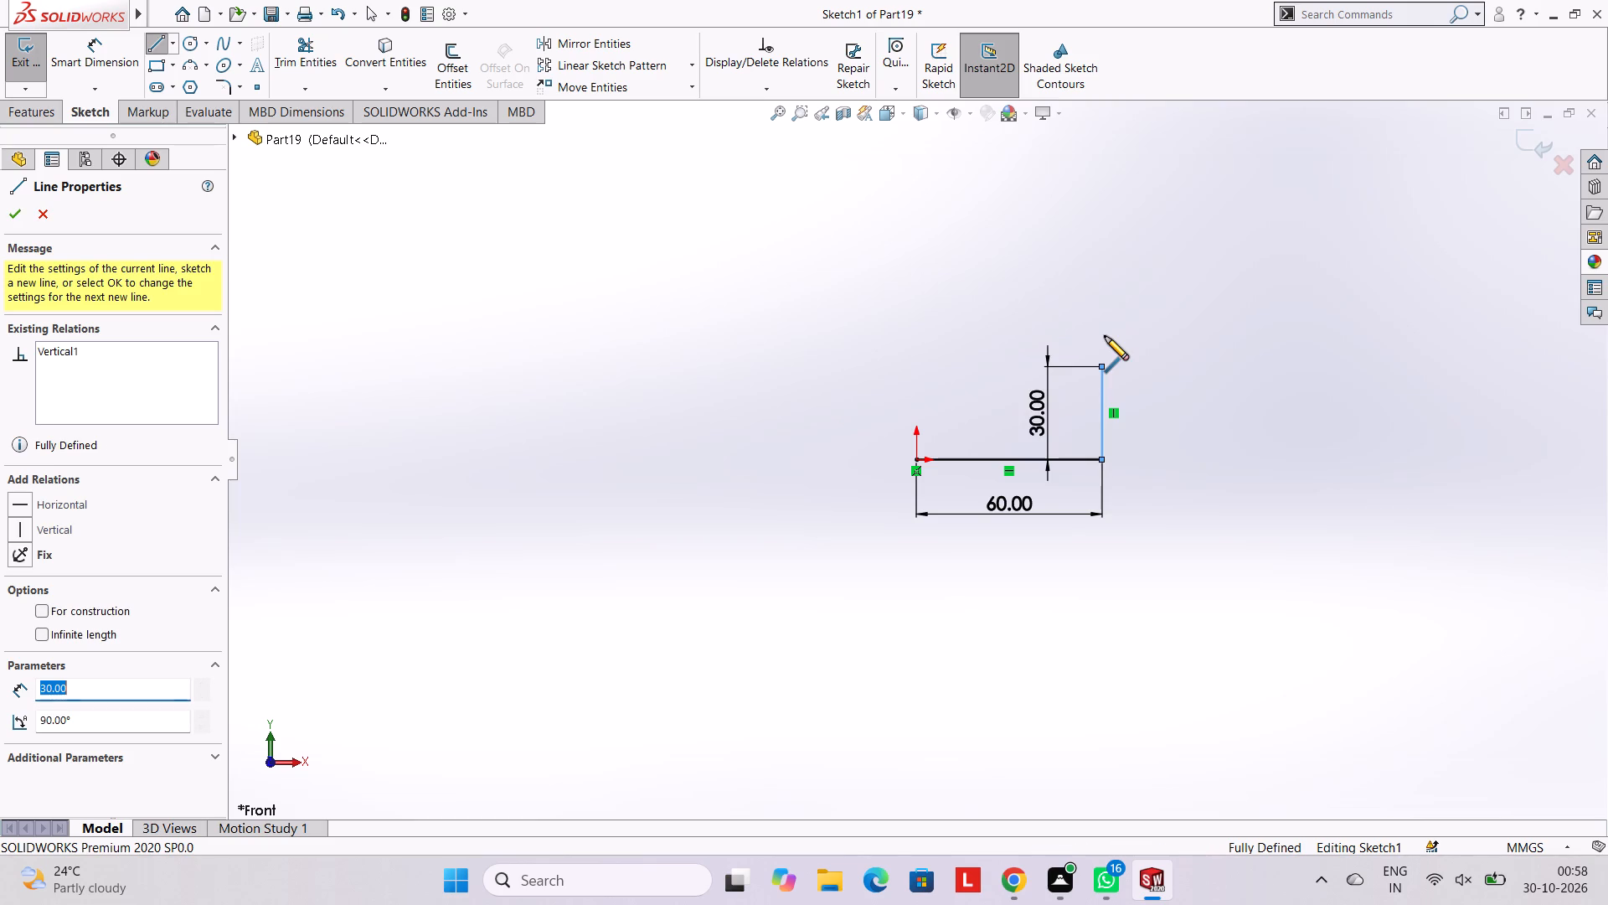
{"action": "key", "text": "Escape"}
{"action": "key", "text": "Escape"}
{"action": "key", "text": "Escape"}
{"action": "key", "text": "Escape"}
{"action": "key", "text": "Escape"}
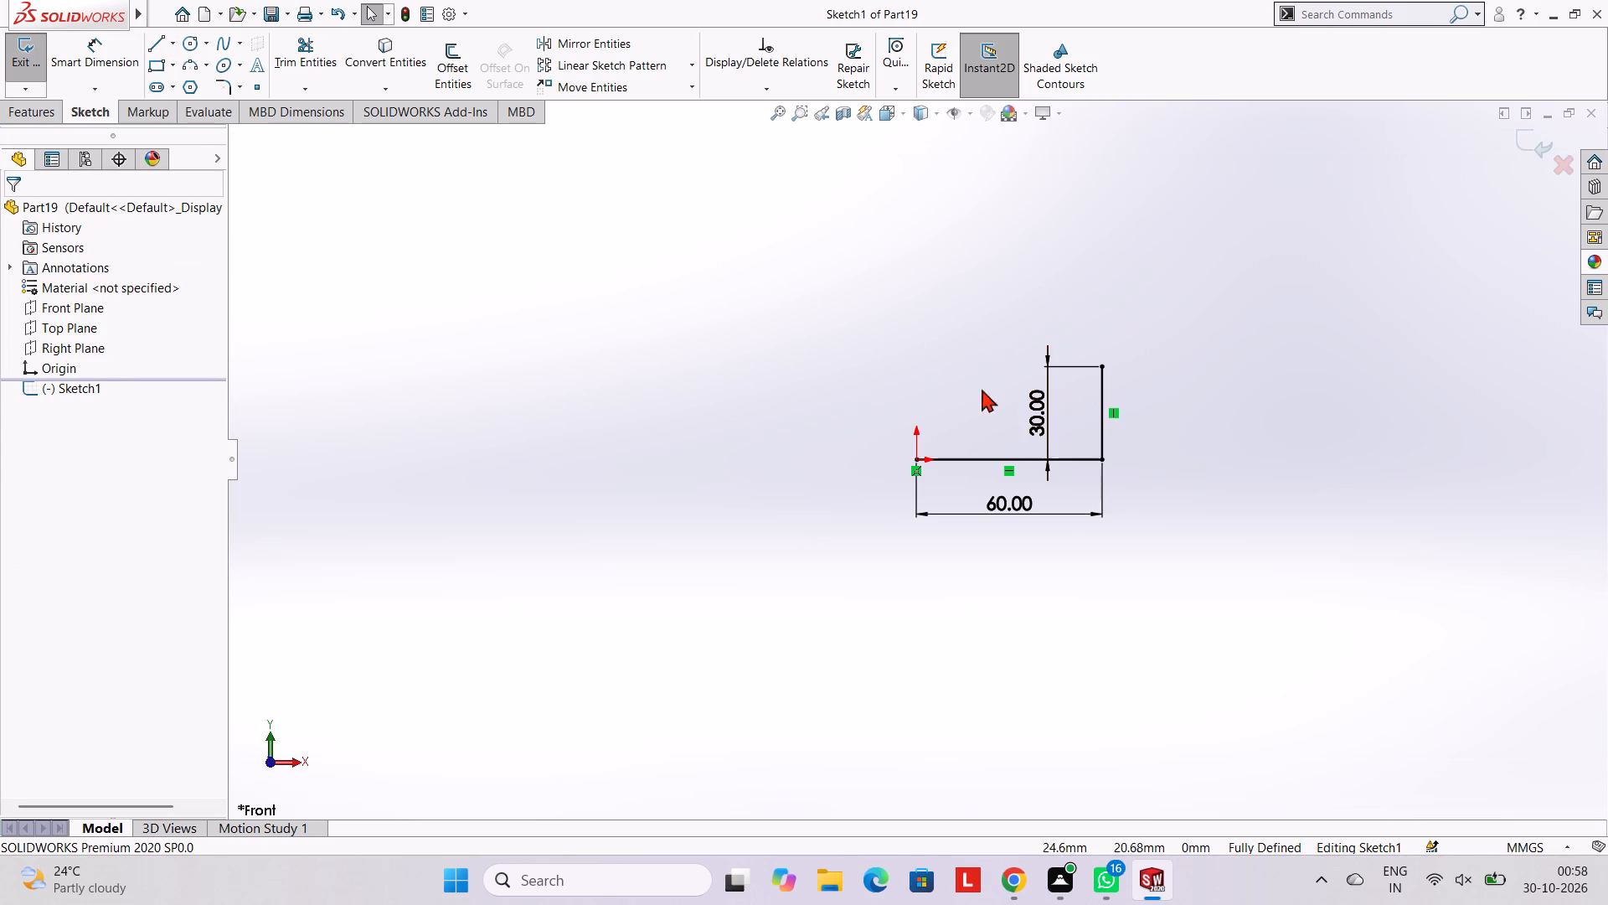
Round the corner between the horizontal and vertical lines with a 10 mm sketch fillet.
{"action": "left_click", "coordinate": [219, 83]}
{"action": "left_click", "coordinate": [1105, 437]}
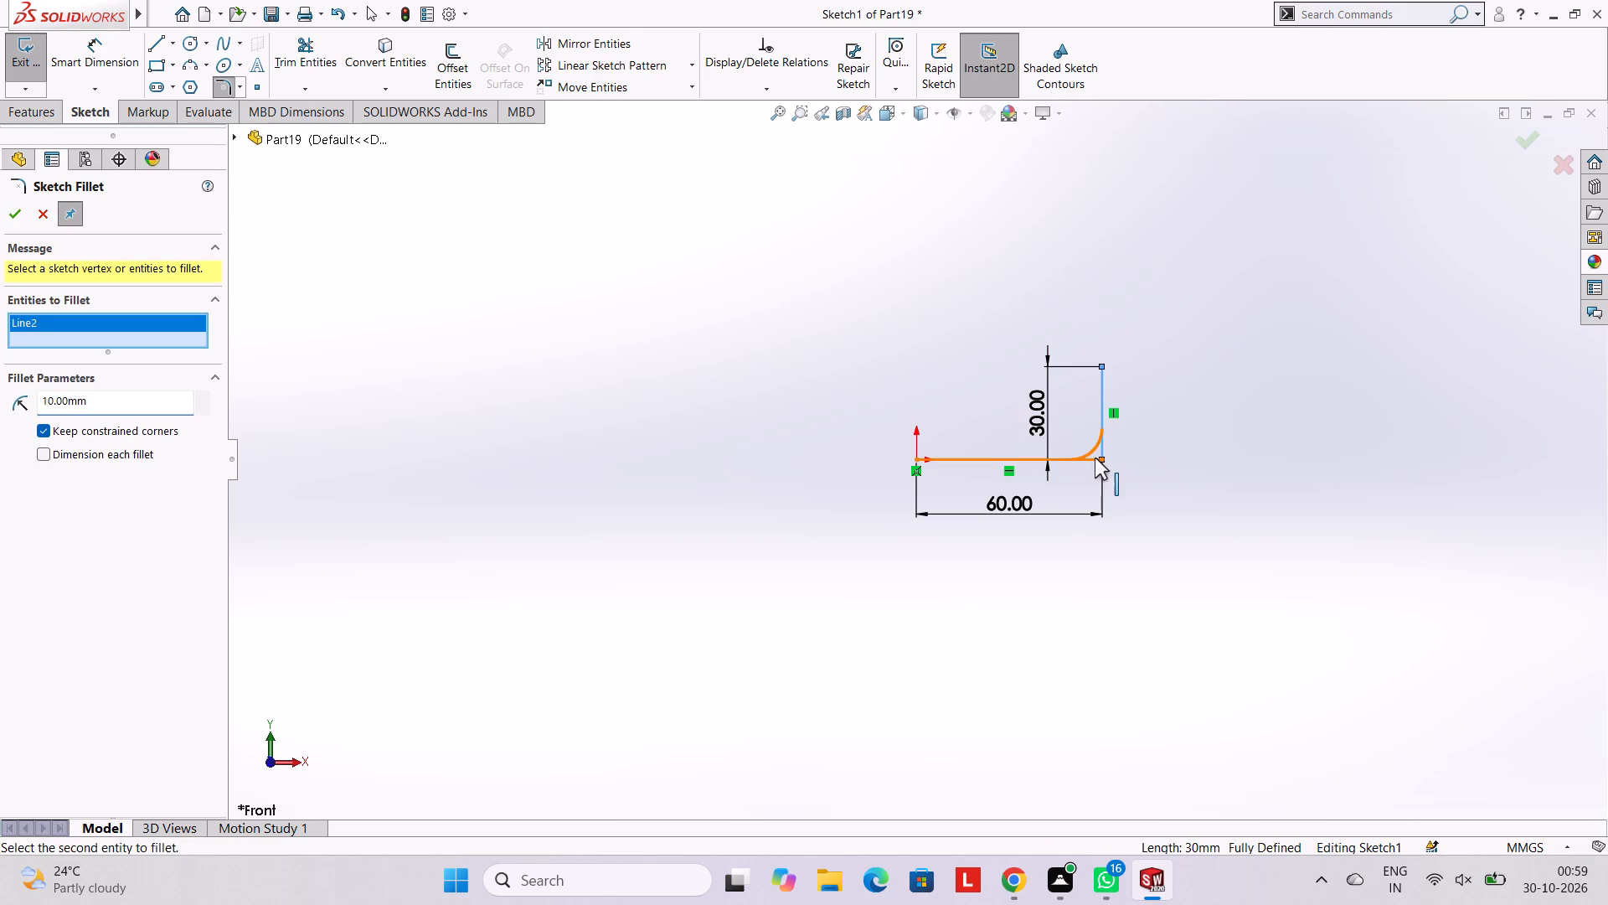
{"action": "left_click", "coordinate": [1094, 458]}
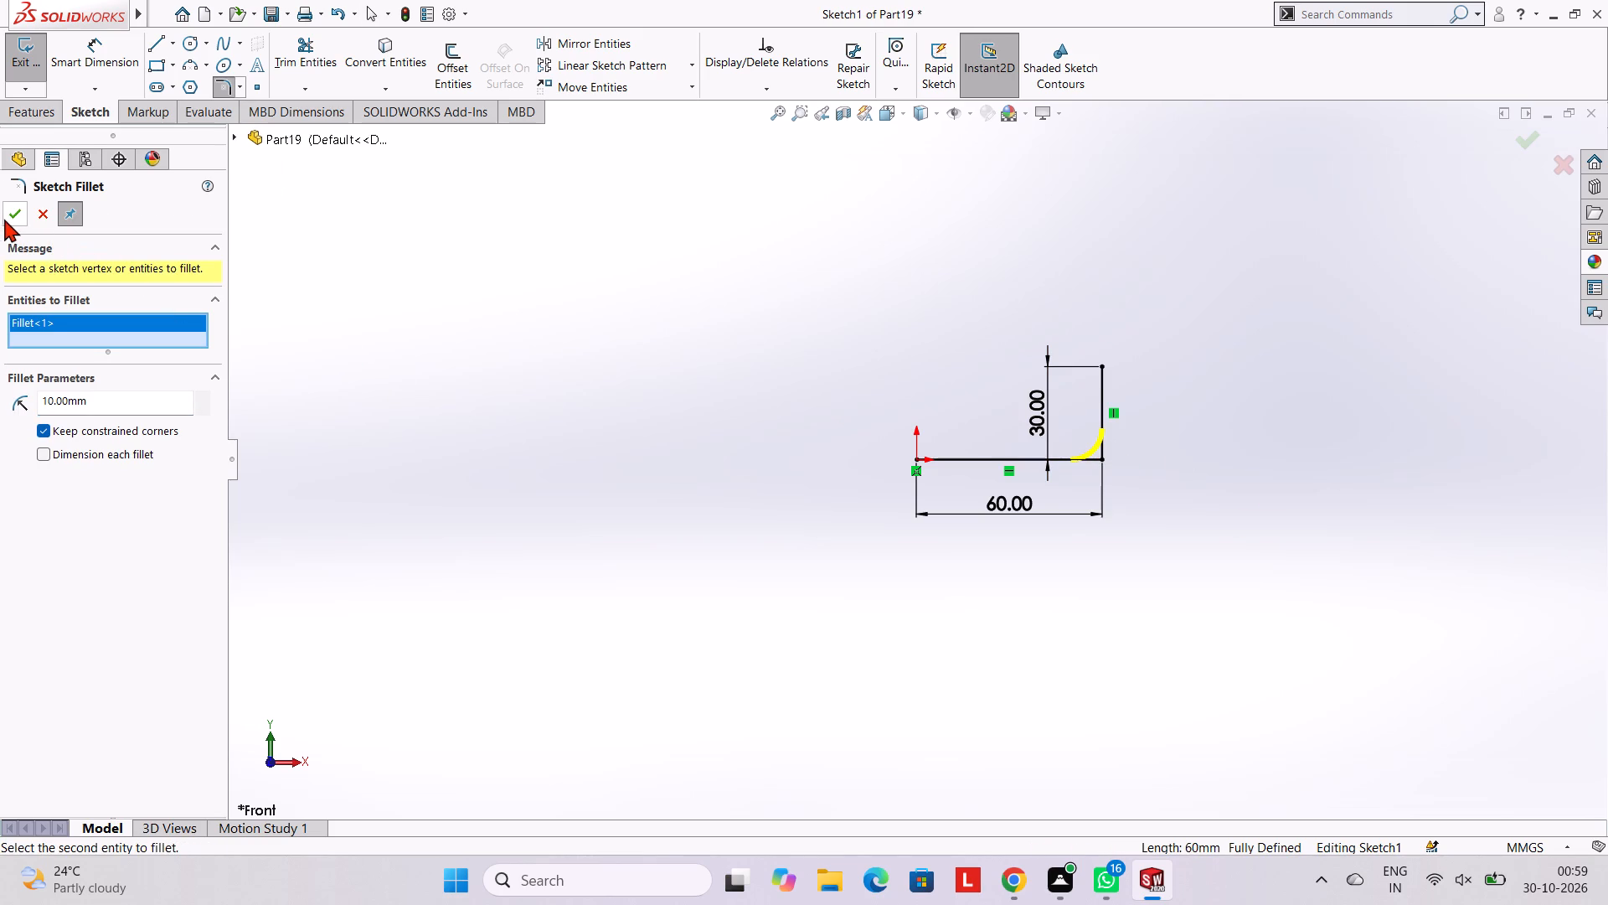
{"action": "left_click", "coordinate": [6, 218]}
{"action": "left_click", "coordinate": [539, 321]}
{"action": "scroll", "coordinate": [1240, 514], "scroll_direction": "down", "scroll_amount": 4}
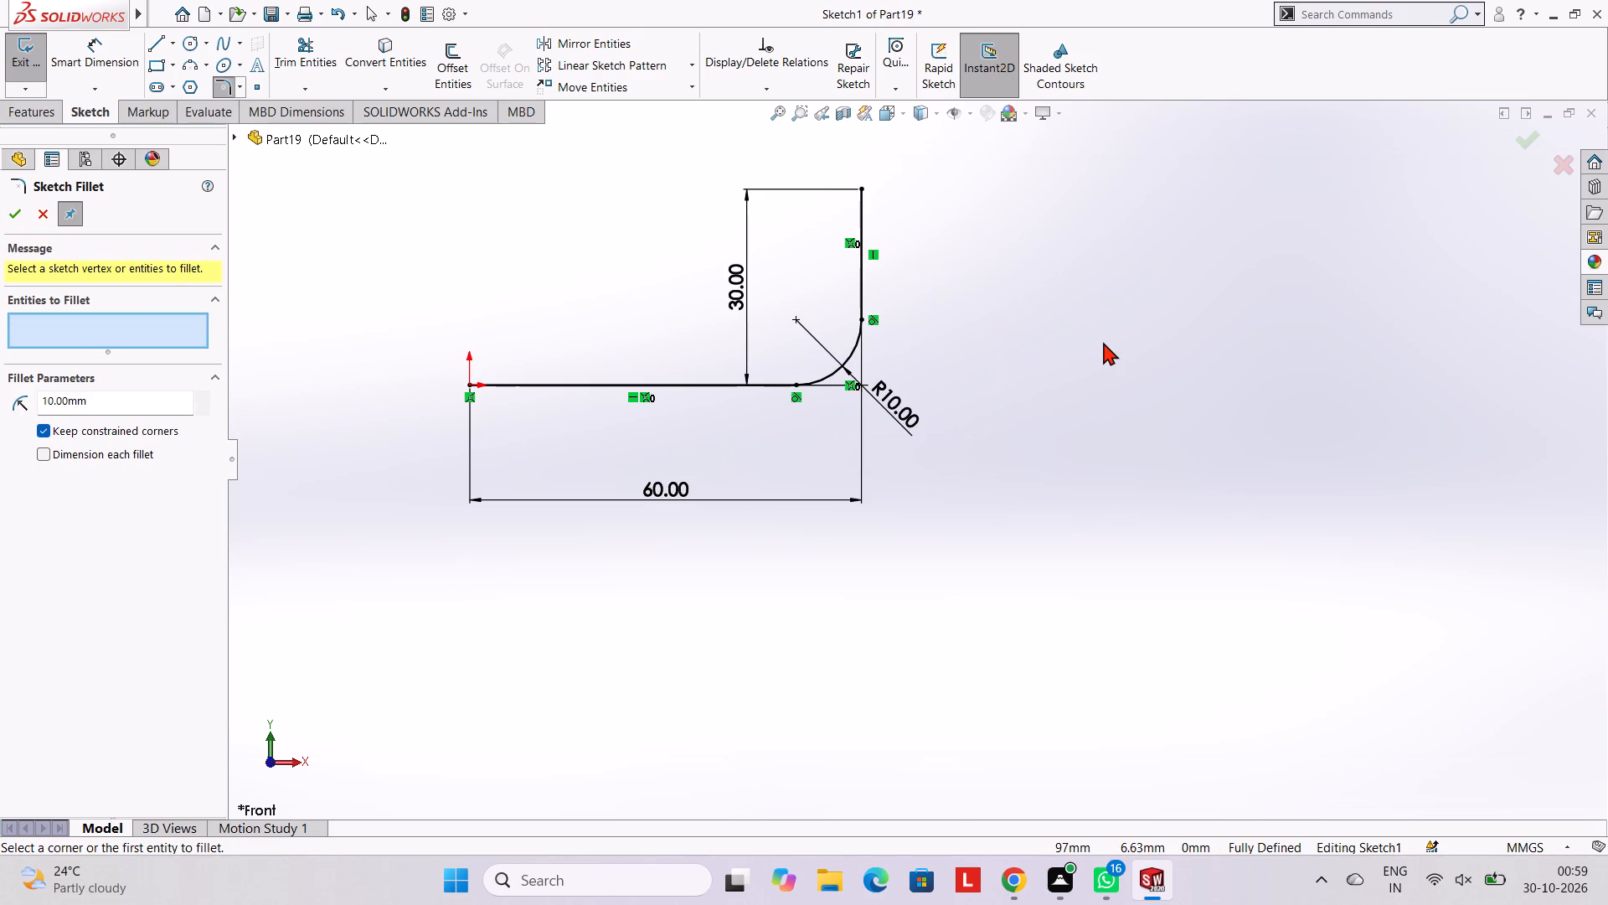
{"action": "scroll", "coordinate": [1109, 345], "scroll_direction": "up", "scroll_amount": 2}
{"action": "scroll", "coordinate": [1109, 345], "scroll_direction": "down", "scroll_amount": 2}
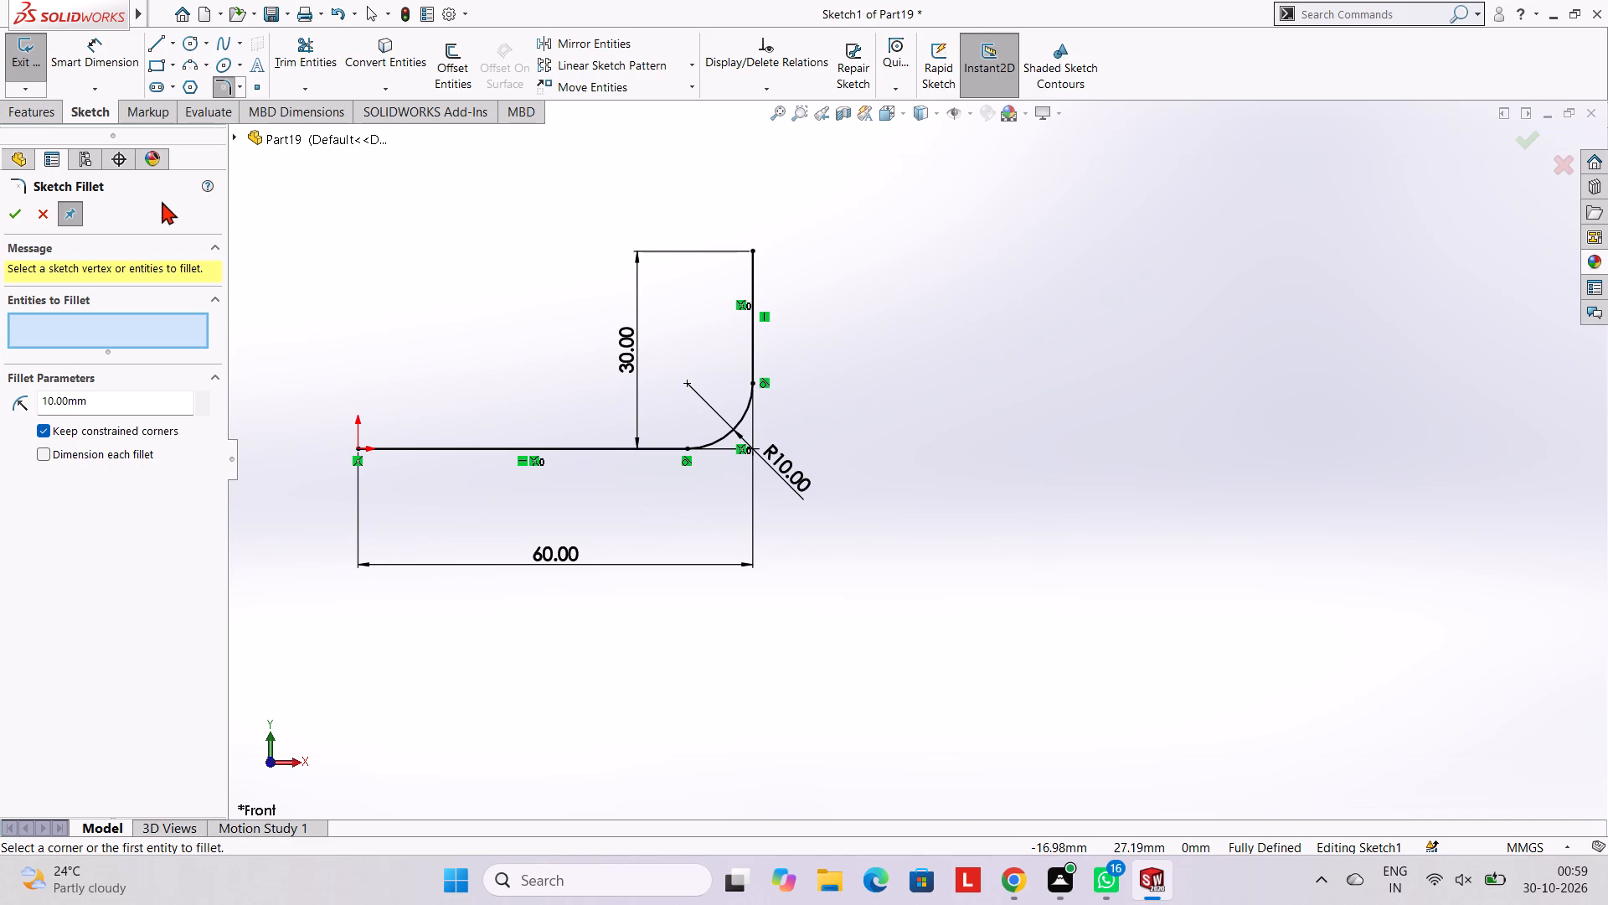
Draw a 10 mm horizontal line inward from the top end of the vertical line.
{"action": "left_click", "coordinate": [157, 37]}
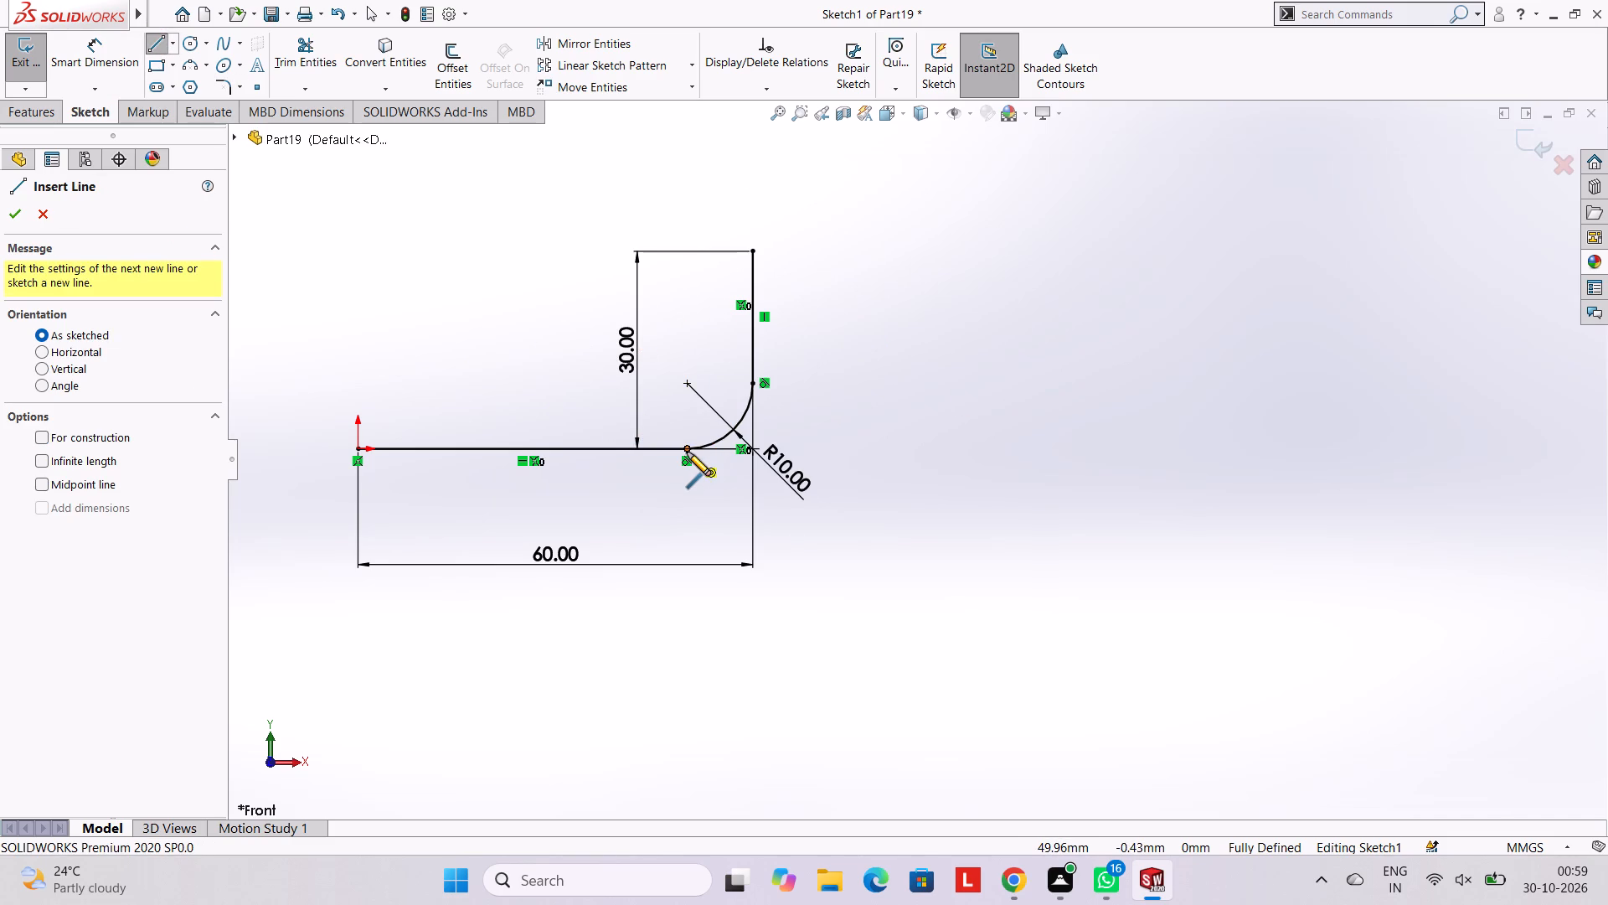
{"action": "left_click", "coordinate": [755, 255]}
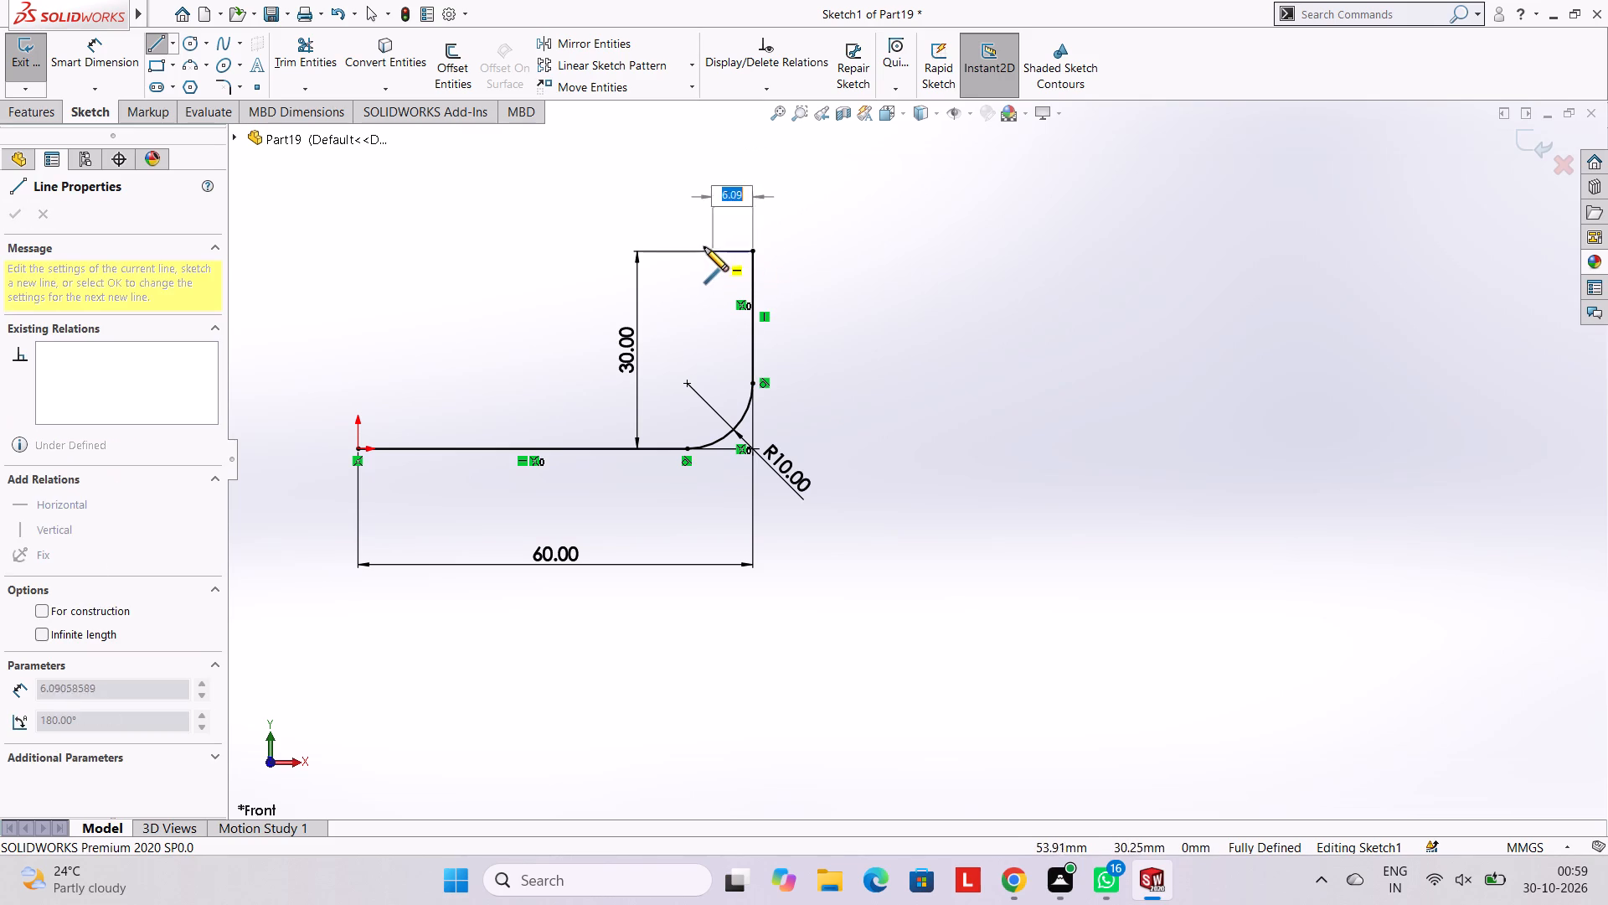
{"action": "type", "text": "10"}
{"action": "key", "text": "Return"}
{"action": "key", "text": "Escape"}
{"action": "key", "text": "Escape"}
{"action": "key", "text": "Escape"}
{"action": "key", "text": "Escape"}
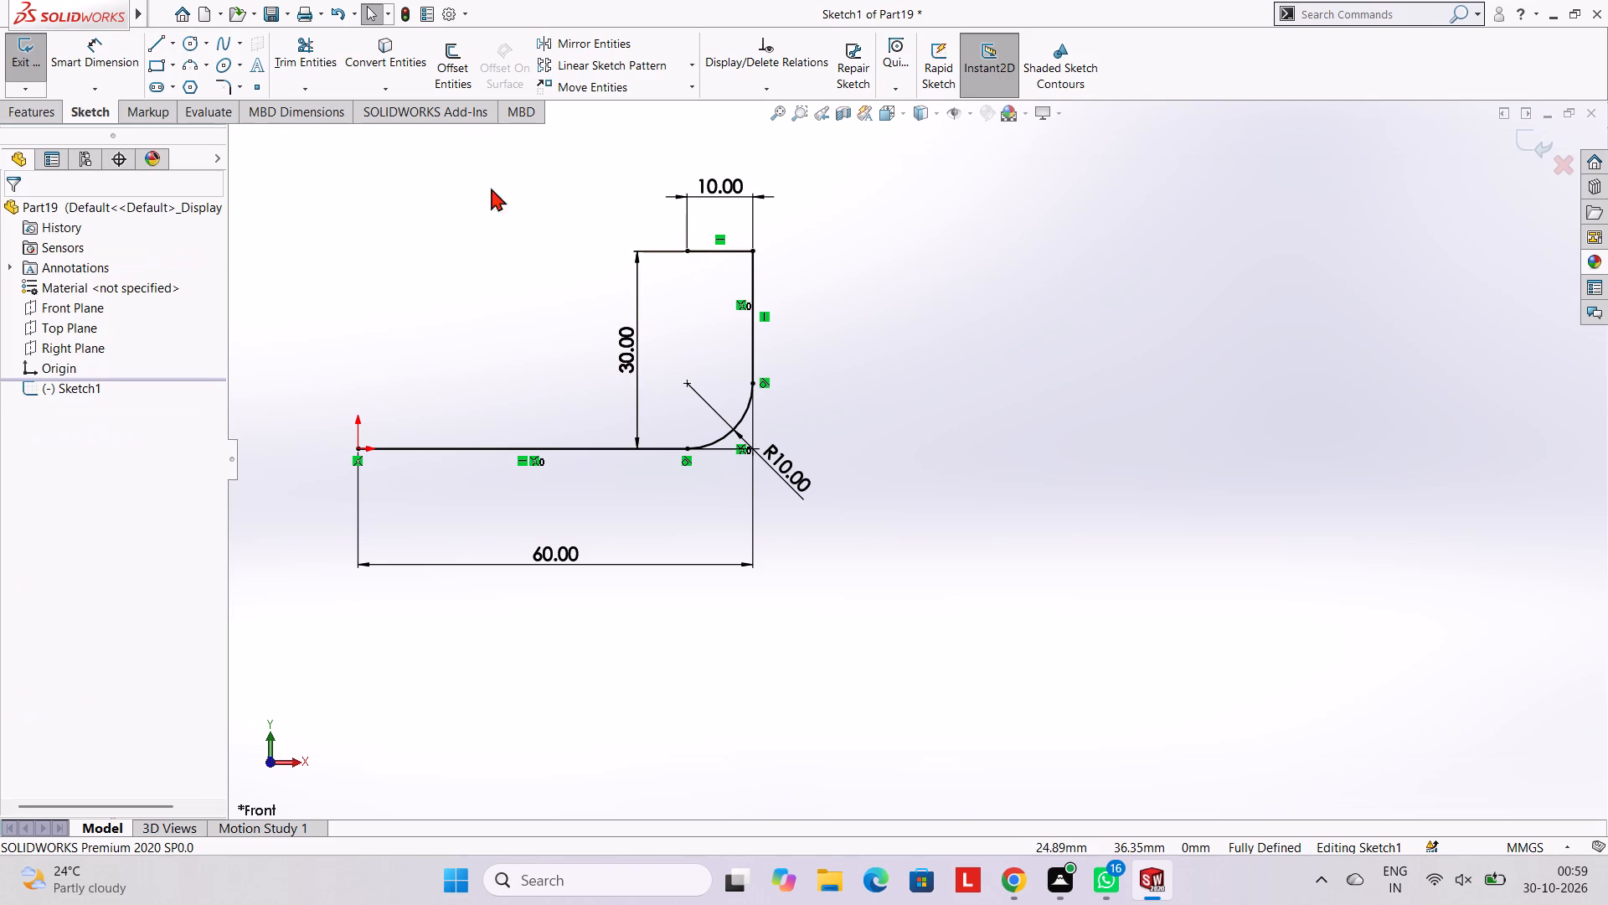
Draw a 10 mm vertical line upward from the origin.
{"action": "left_click", "coordinate": [157, 41]}
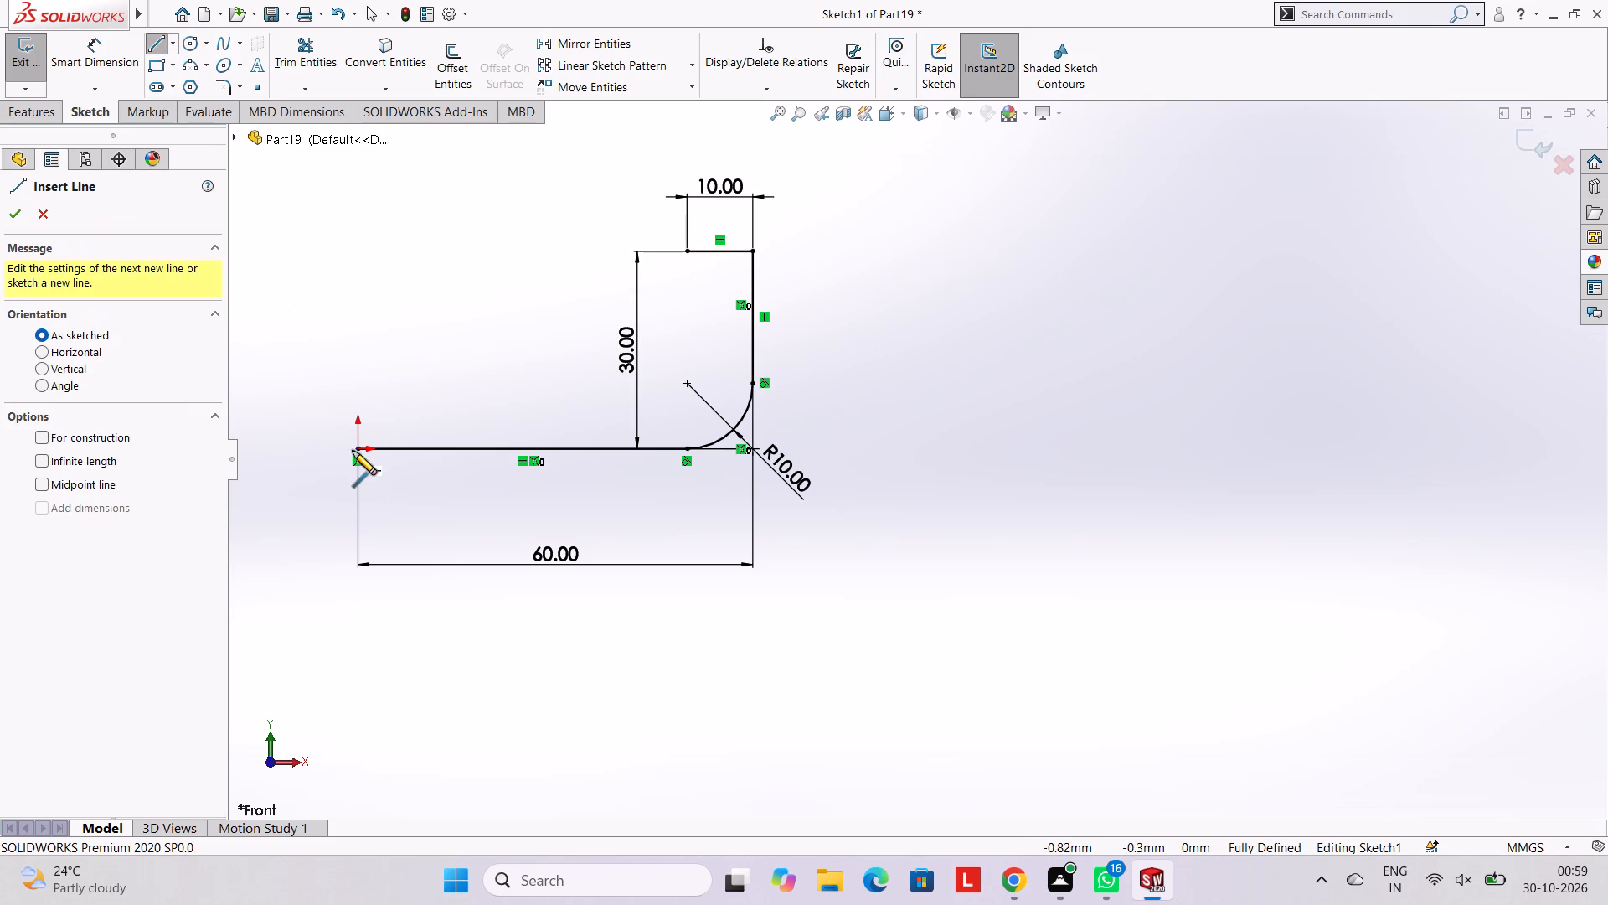
{"action": "left_click", "coordinate": [355, 449]}
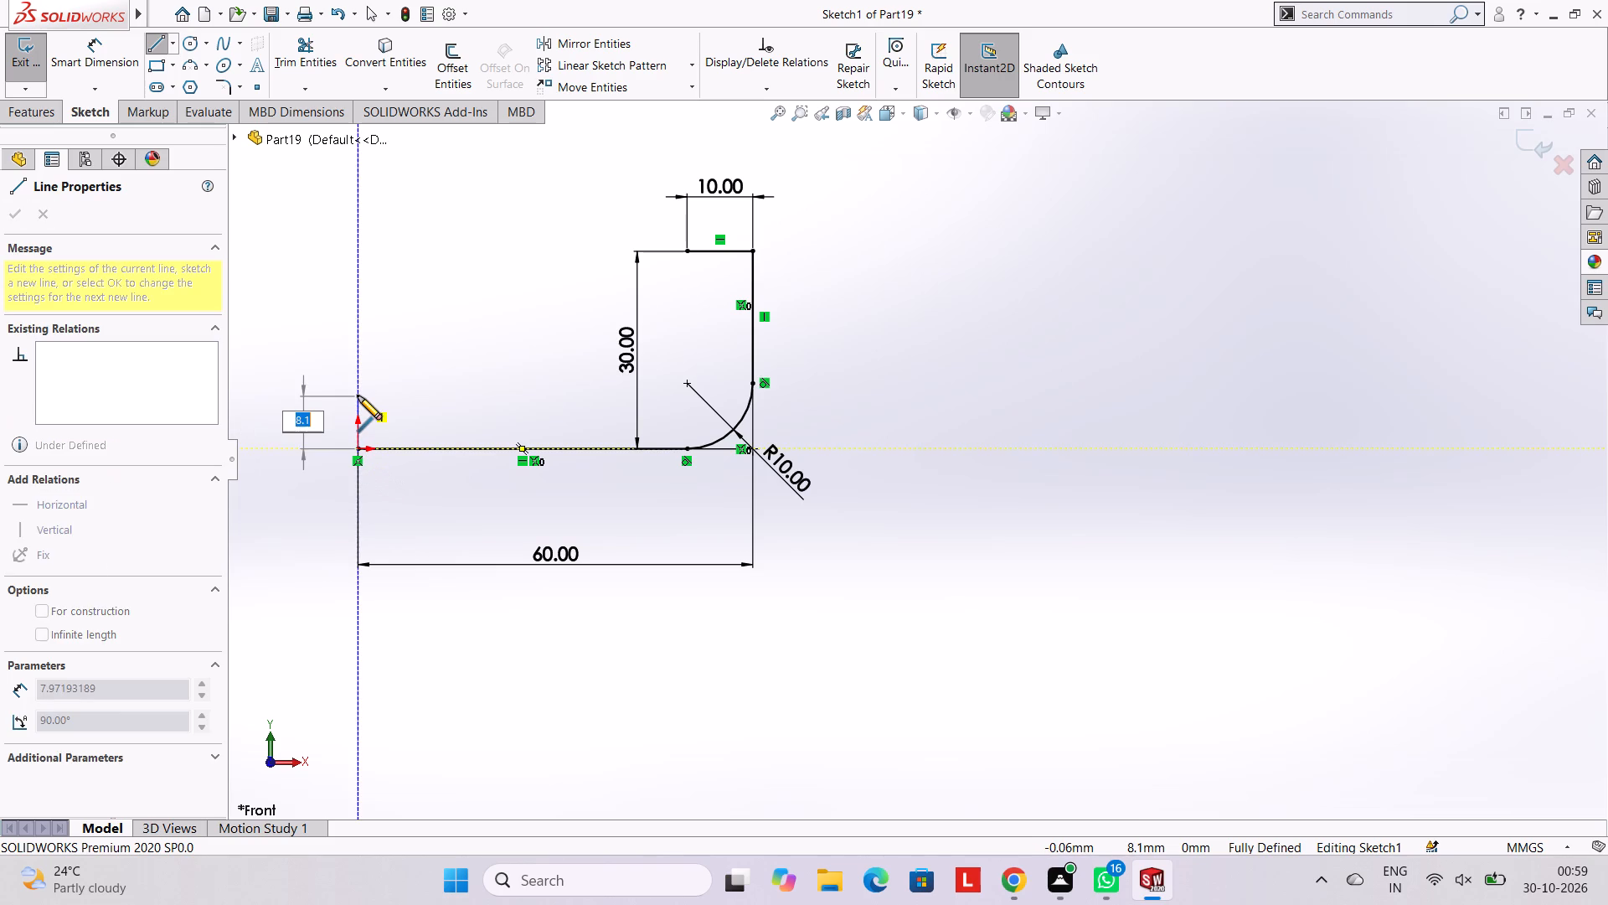
{"action": "type", "text": "10"}
{"action": "key", "text": "Return"}
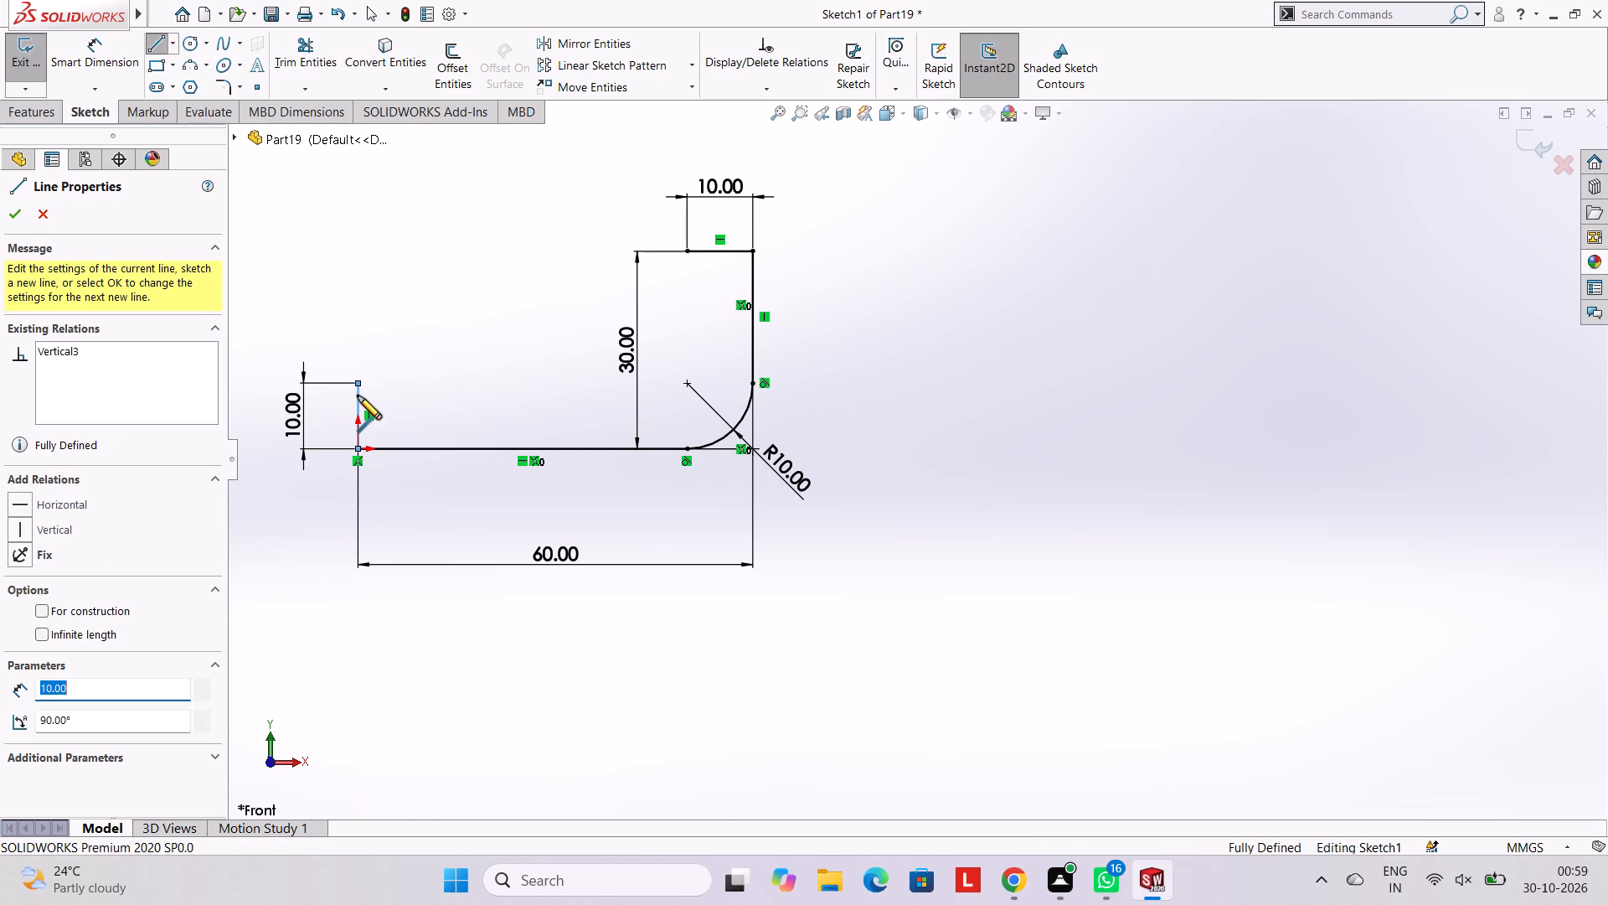
{"action": "key", "text": "Escape"}
{"action": "key", "text": "Escape"}
{"action": "key", "text": "Escape"}
Close the L-shaped profile along its inner side with a 50 mm horizontal line and a 20 mm vertical line meeting at the fillet centre.
{"action": "left_click", "coordinate": [157, 38]}
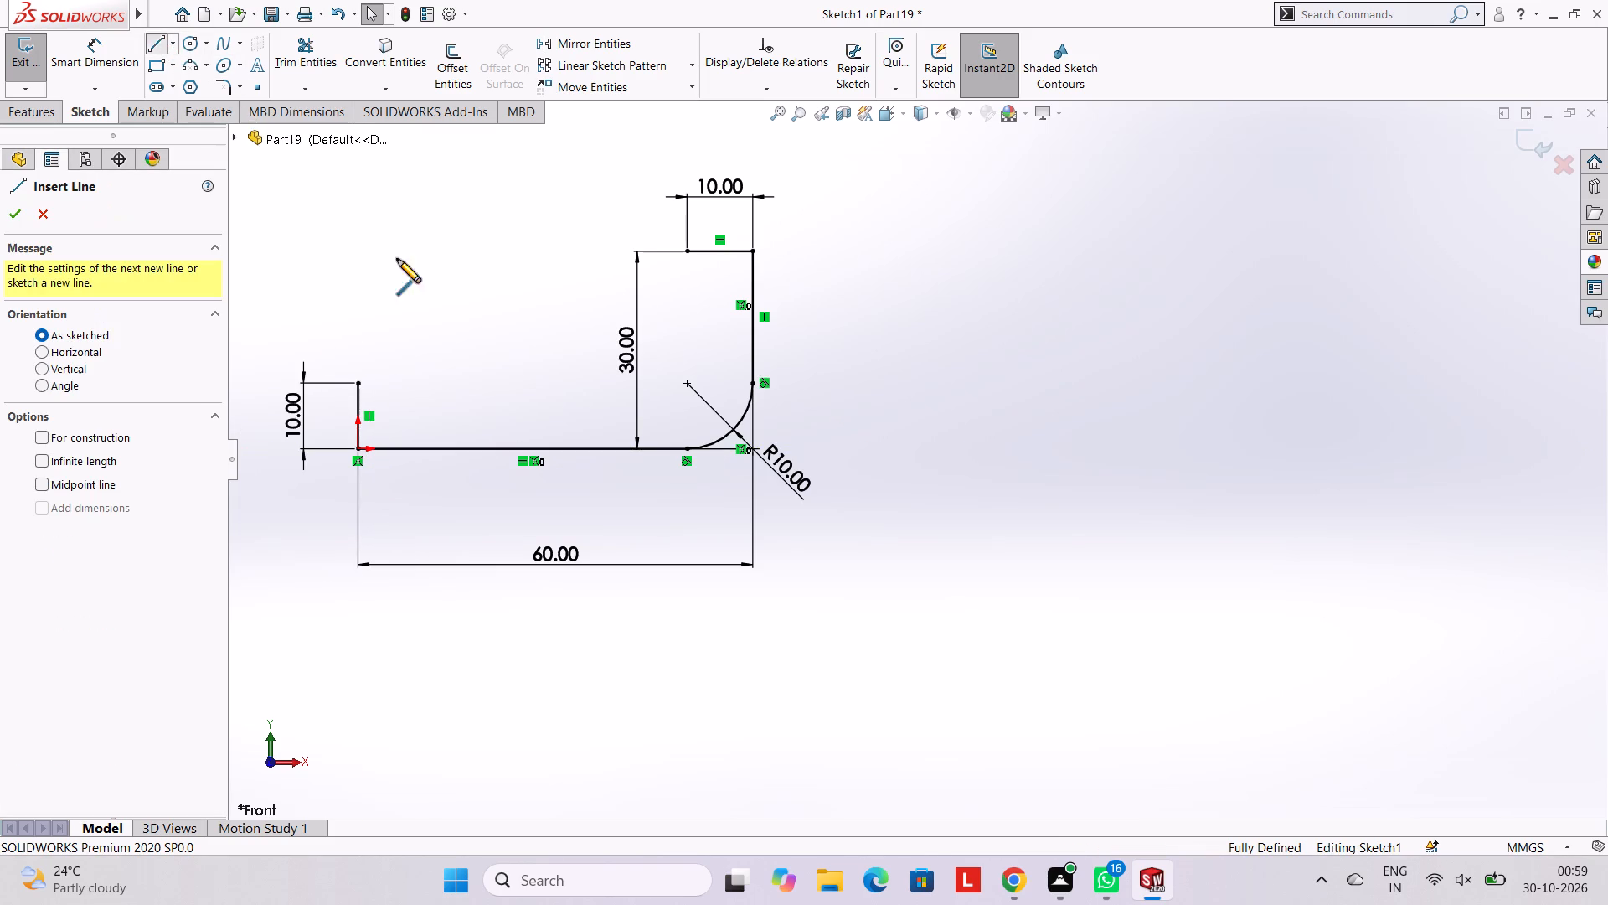
{"action": "left_click", "coordinate": [359, 380]}
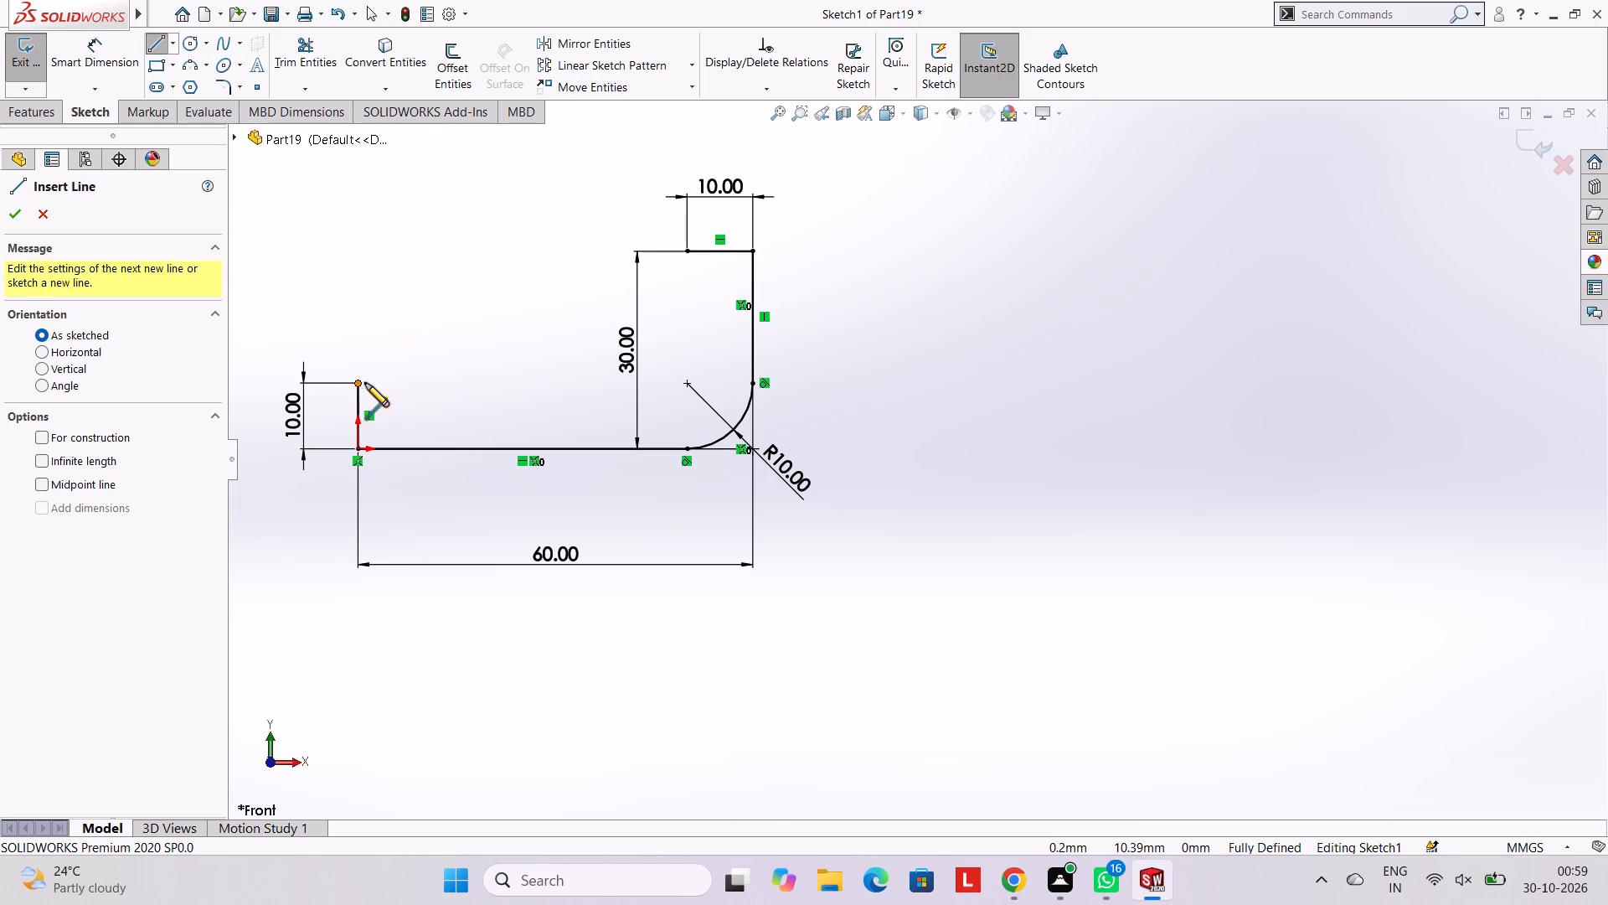
{"action": "left_click", "coordinate": [686, 385]}
{"action": "left_click", "coordinate": [688, 254]}
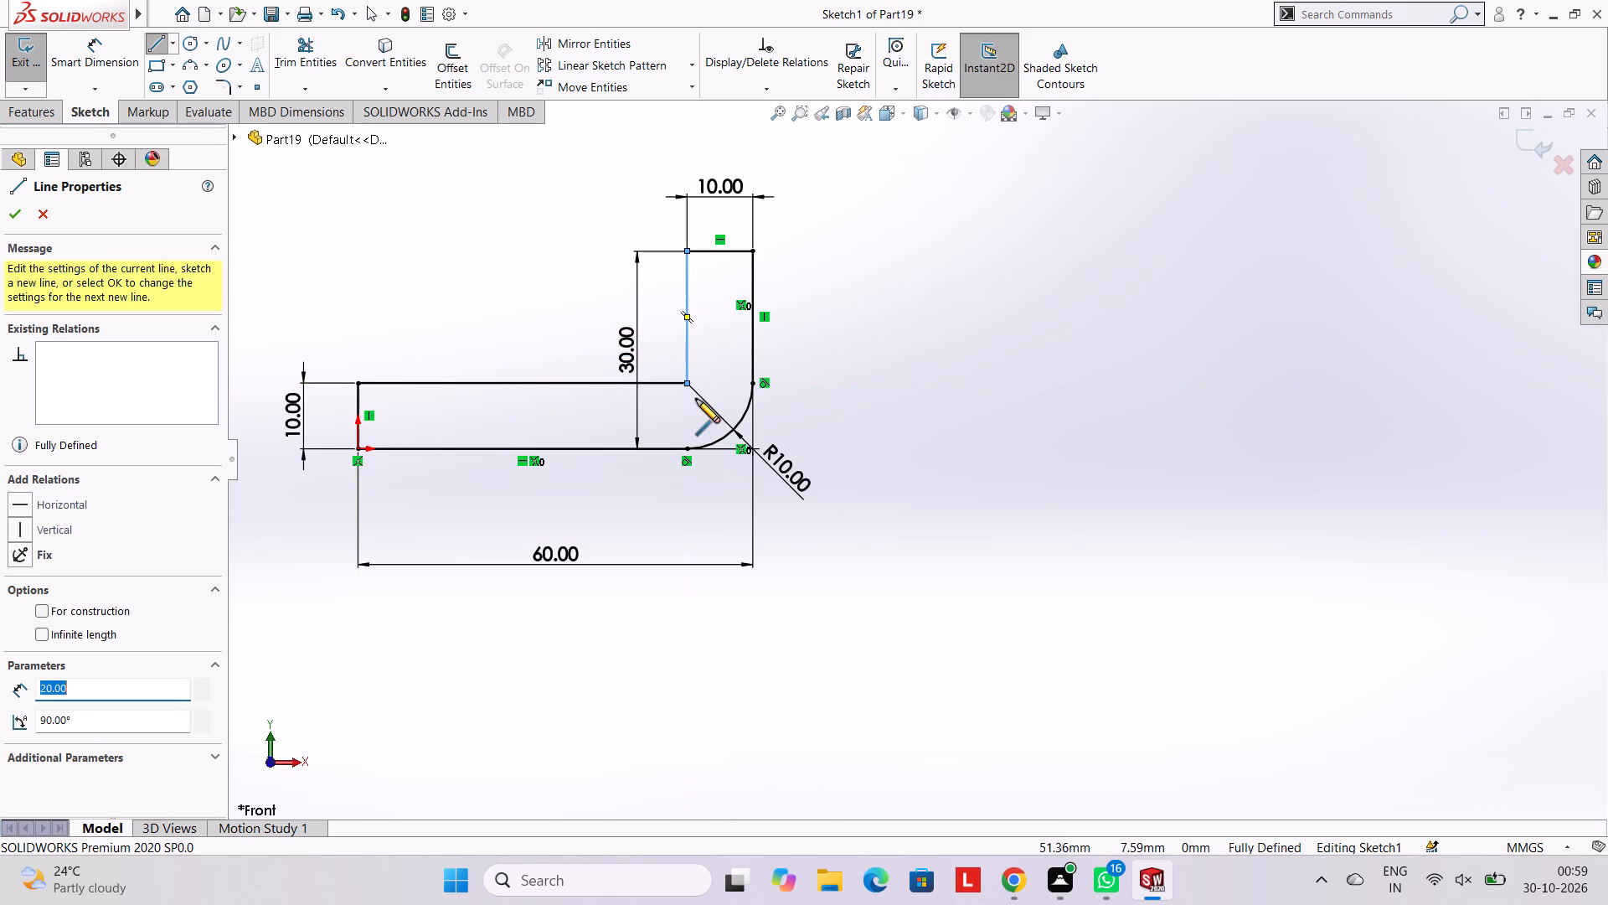
{"action": "key", "text": "Escape"}
{"action": "key", "text": "Escape"}
{"action": "key", "text": "Escape"}
{"action": "scroll", "coordinate": [1039, 451], "scroll_direction": "up", "scroll_amount": 2}
{"action": "scroll", "coordinate": [1039, 441], "scroll_direction": "down", "scroll_amount": 2}
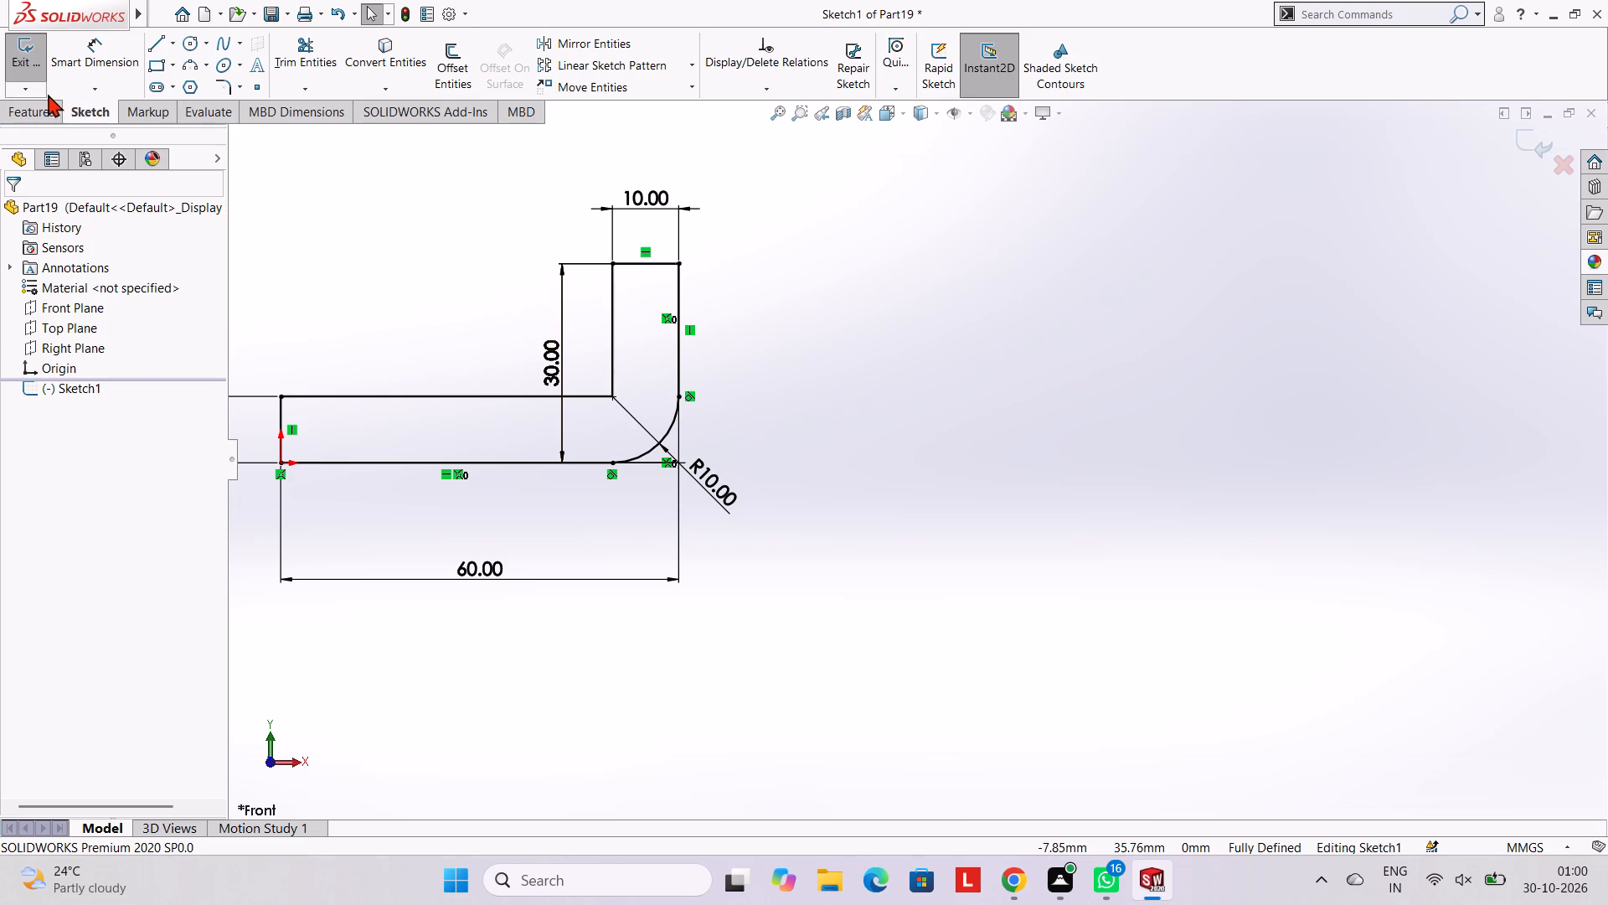
Extrude the L-shaped profile 40 mm as a blind boss in the reversed direction.
{"action": "left_click", "coordinate": [38, 112]}
{"action": "left_click", "coordinate": [27, 75]}
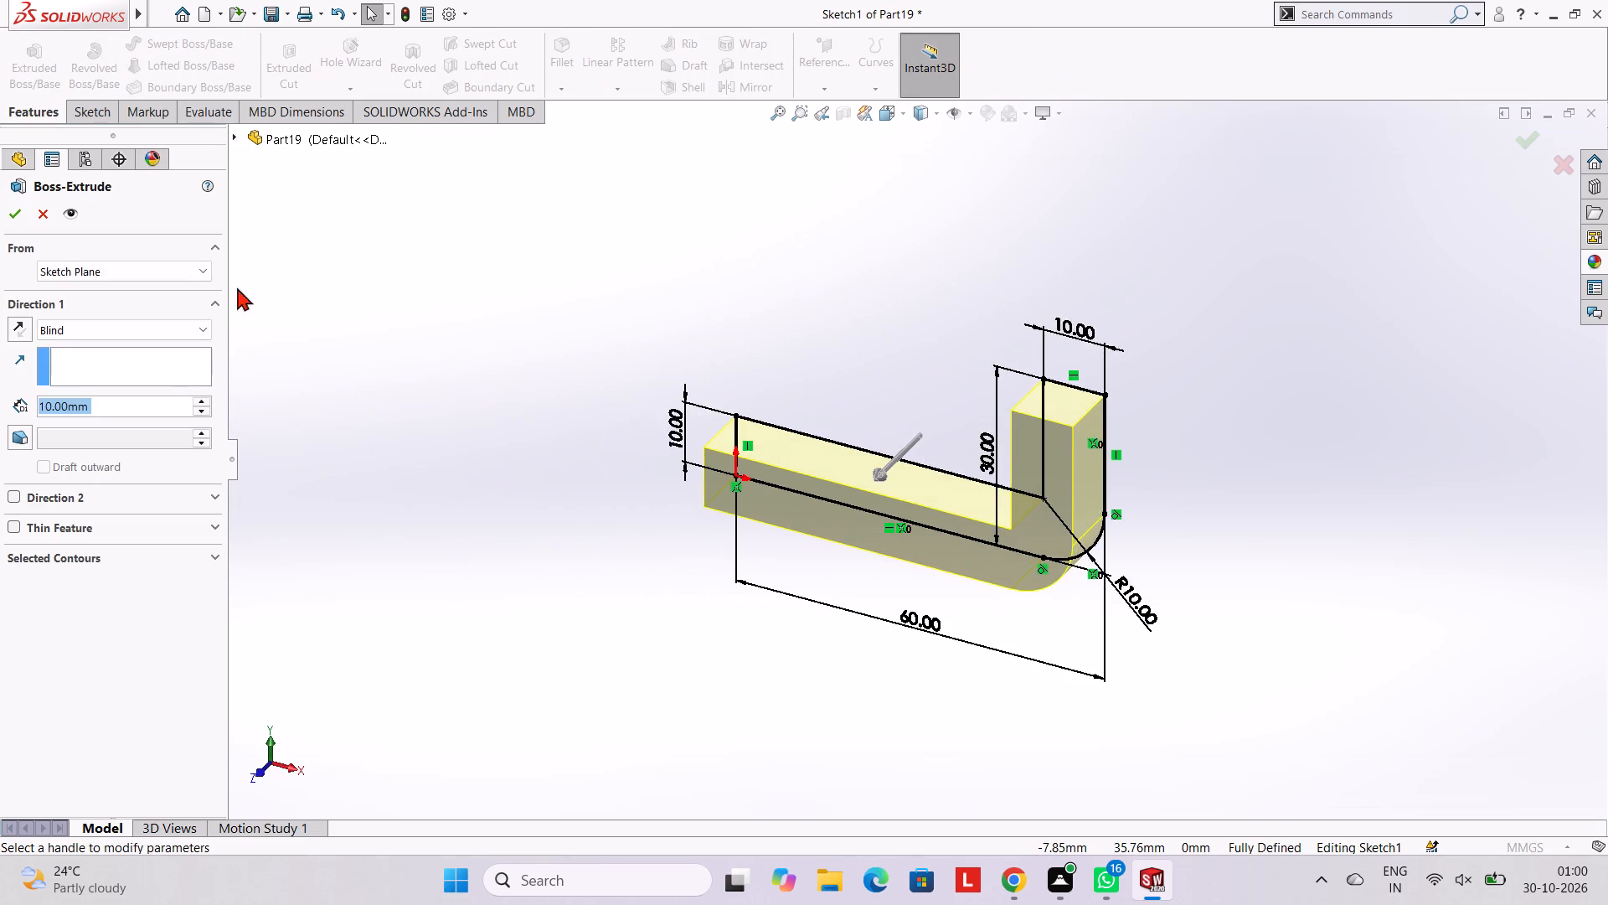
{"action": "left_click", "coordinate": [22, 327]}
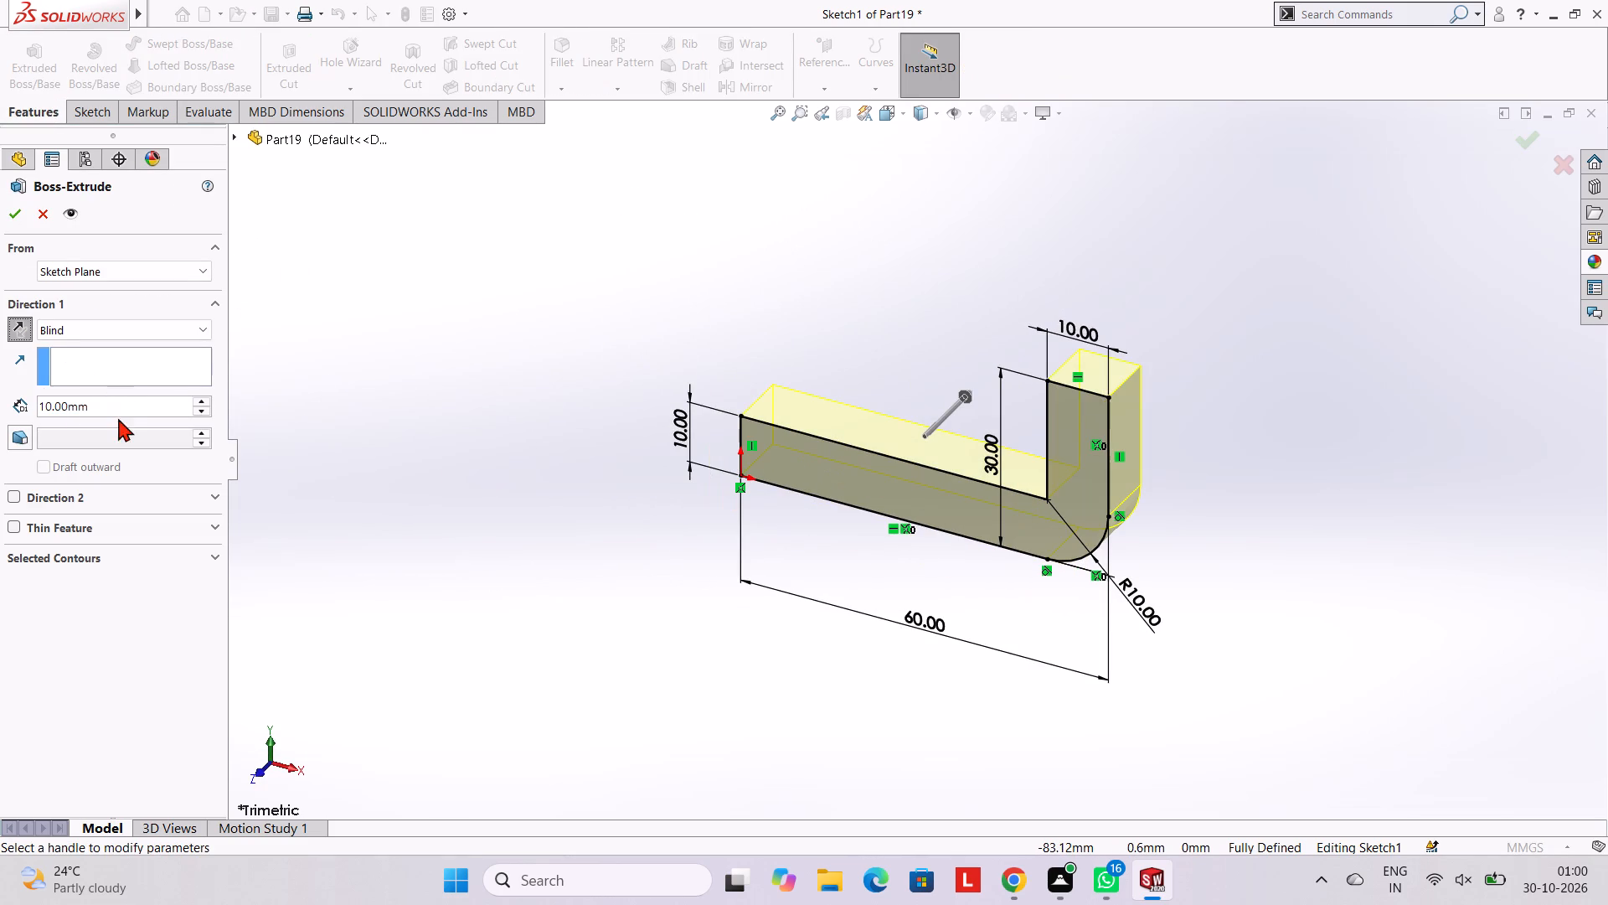
{"action": "left_click", "coordinate": [105, 401]}
{"action": "key", "text": "BackSpace"}
{"action": "key", "text": "BackSpace"}
{"action": "key", "text": "BackSpace"}
{"action": "key", "text": "BackSpace"}
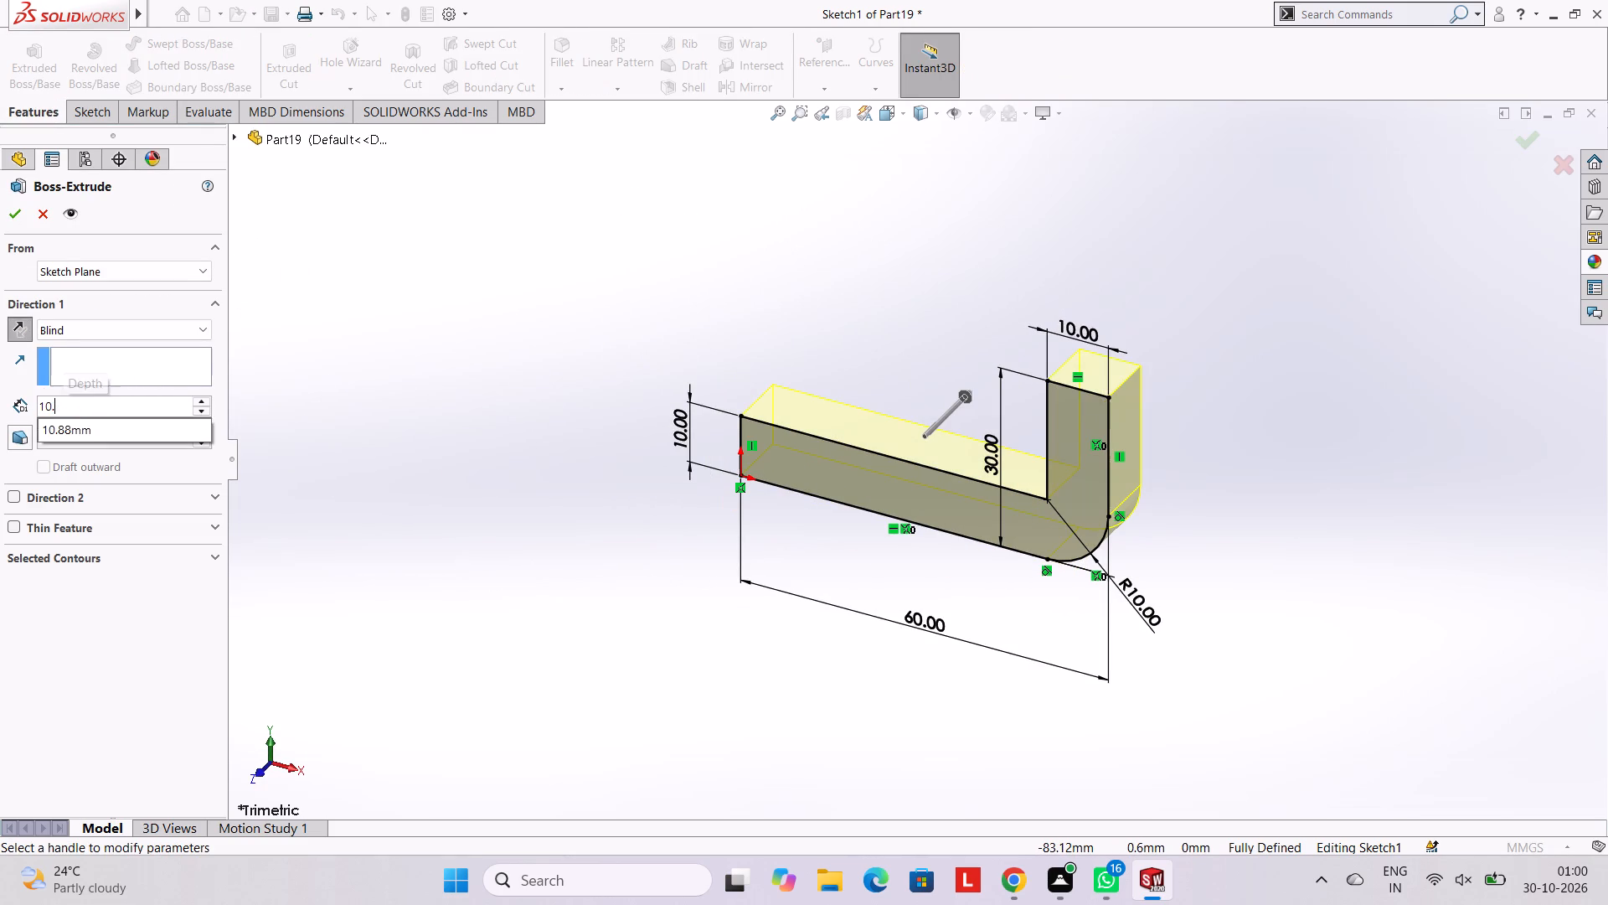
{"action": "key", "text": "BackSpace"}
{"action": "key", "text": "BackSpace"}
{"action": "key", "text": "BackSpace"}
{"action": "type", "text": "40"}
{"action": "key", "text": "Return"}
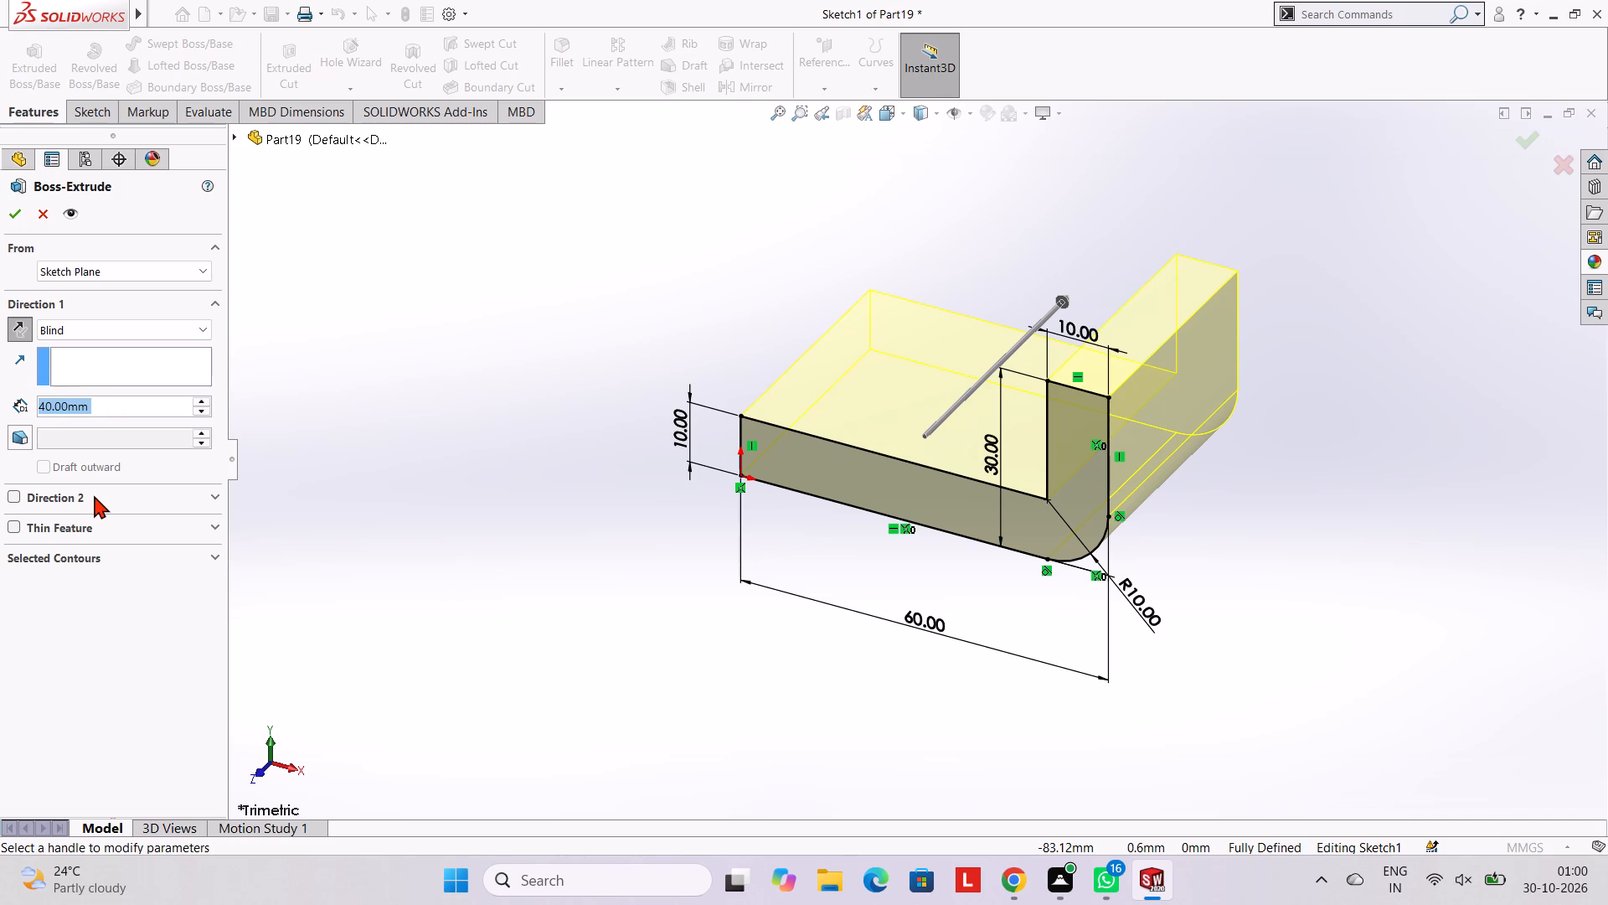
{"action": "left_click", "coordinate": [7, 219]}
{"action": "left_click", "coordinate": [567, 354]}
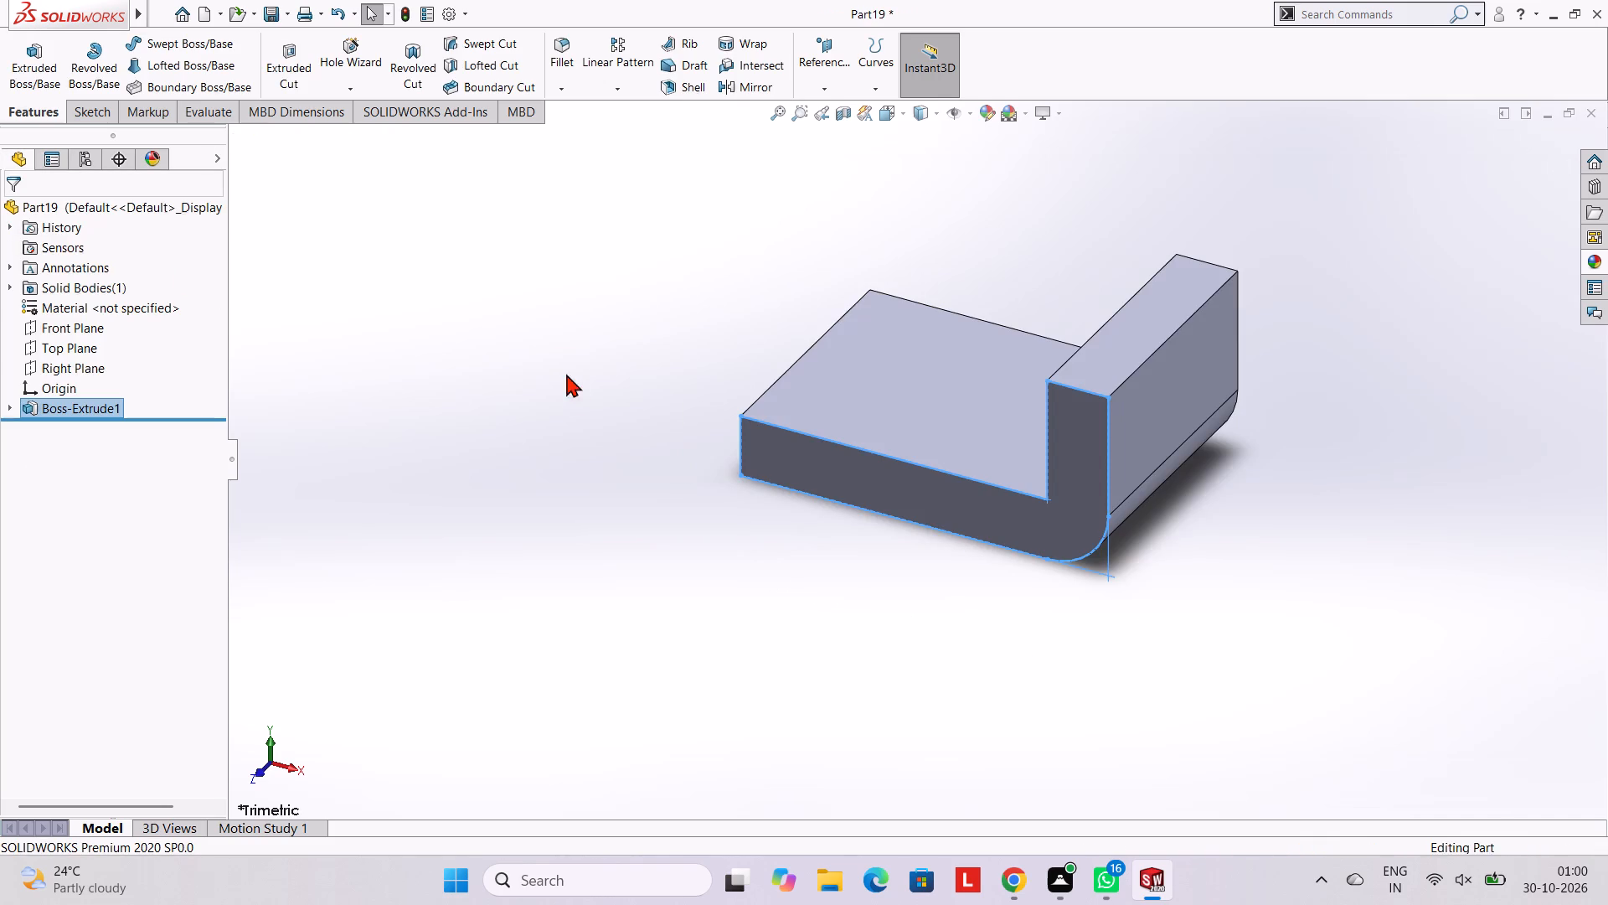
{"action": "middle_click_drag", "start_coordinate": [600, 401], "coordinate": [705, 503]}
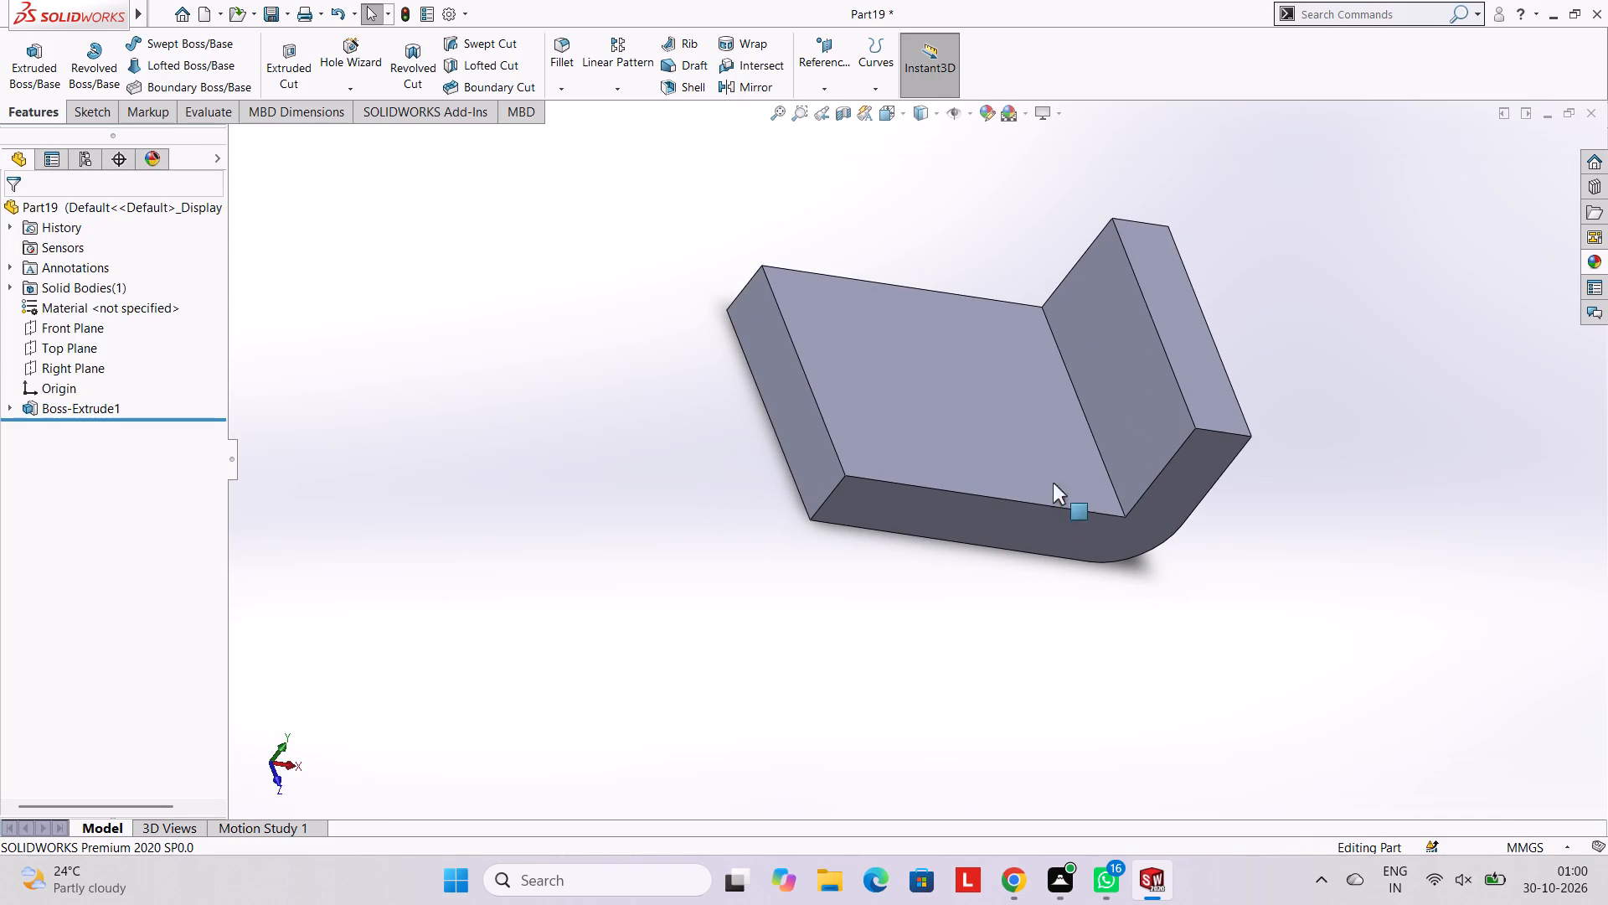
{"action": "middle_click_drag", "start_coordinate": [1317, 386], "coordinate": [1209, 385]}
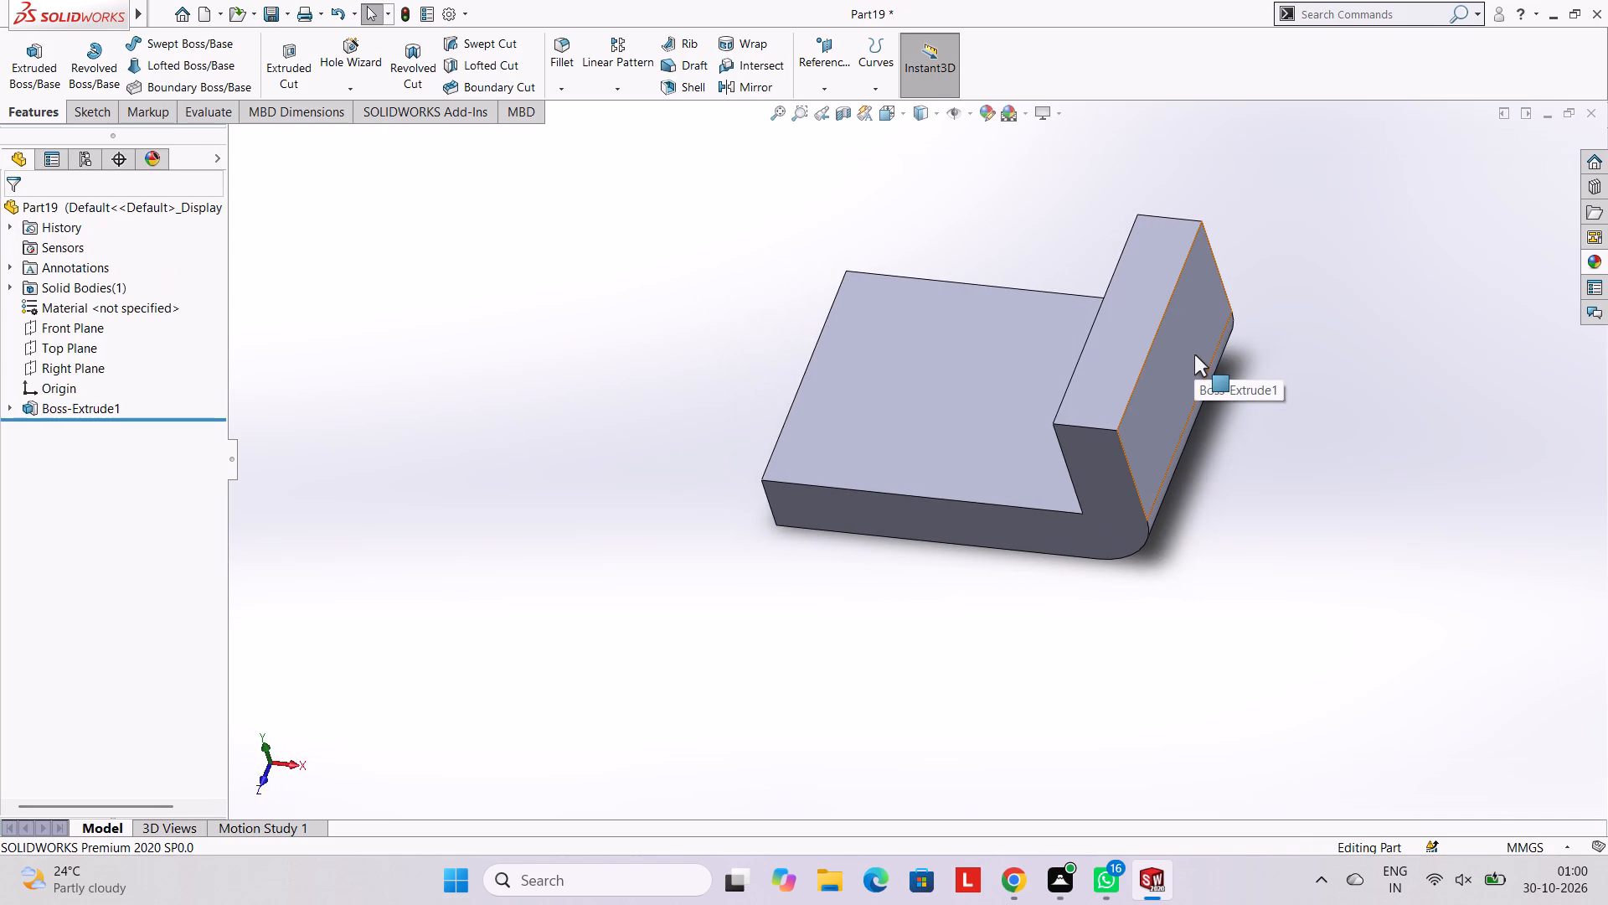
On the upright leg's inner face, start a sketch and draw a 7.5 mm line along the top edge from its midpoint.
{"action": "middle_click_drag", "start_coordinate": [1209, 394], "coordinate": [1238, 393]}
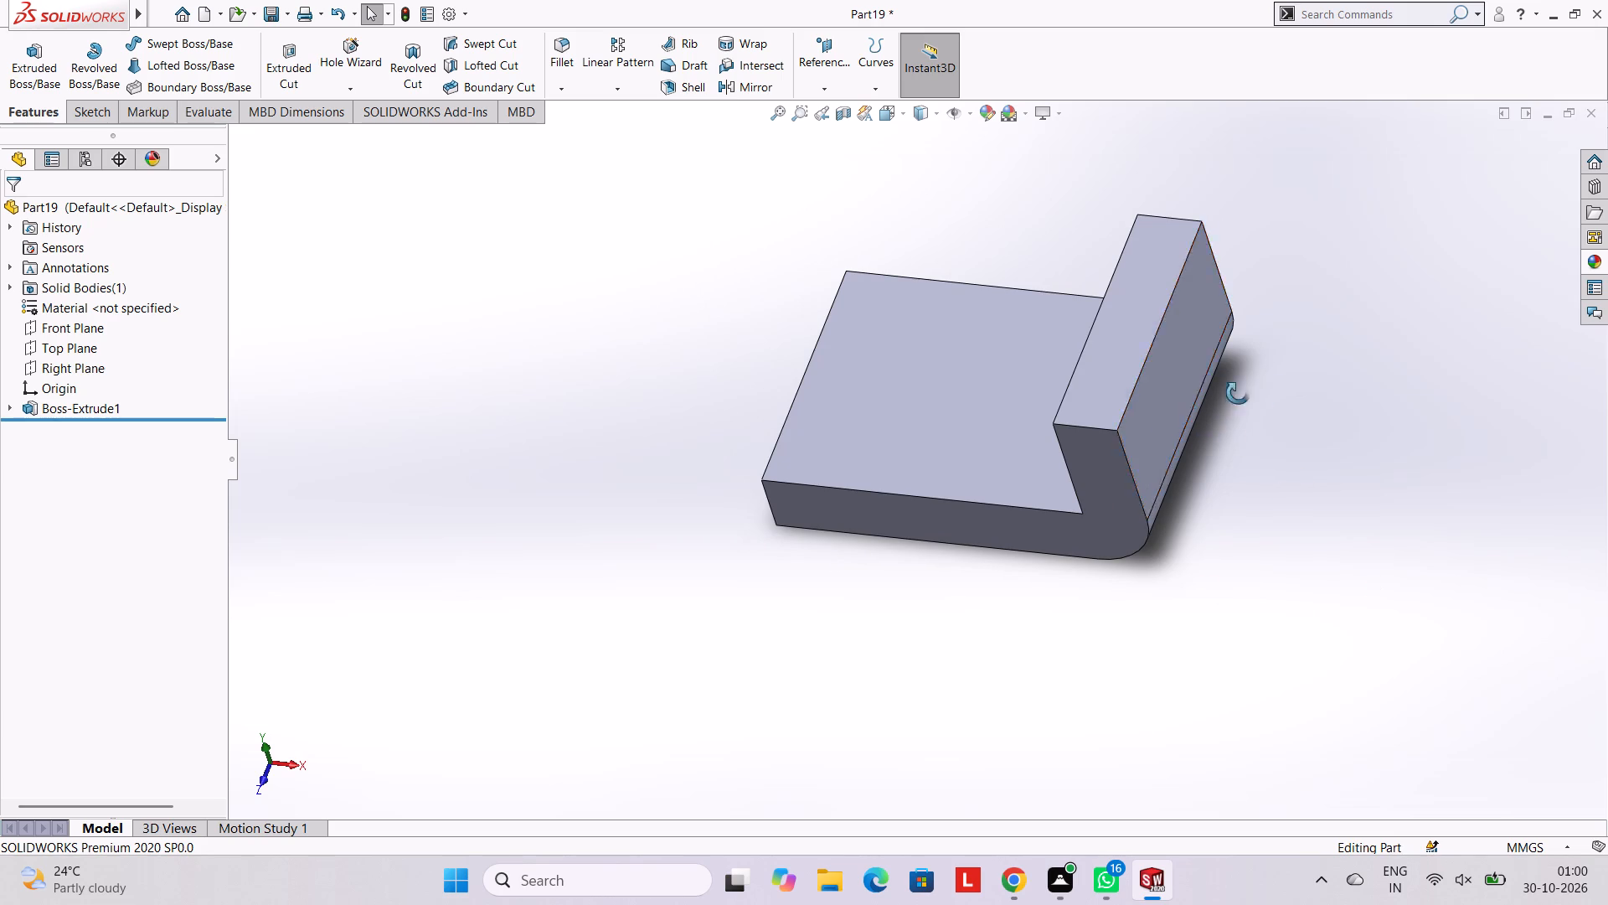
{"action": "middle_click_drag", "start_coordinate": [1238, 393], "coordinate": [1336, 408]}
{"action": "left_click", "coordinate": [1135, 367]}
{"action": "left_click", "coordinate": [1209, 324]}
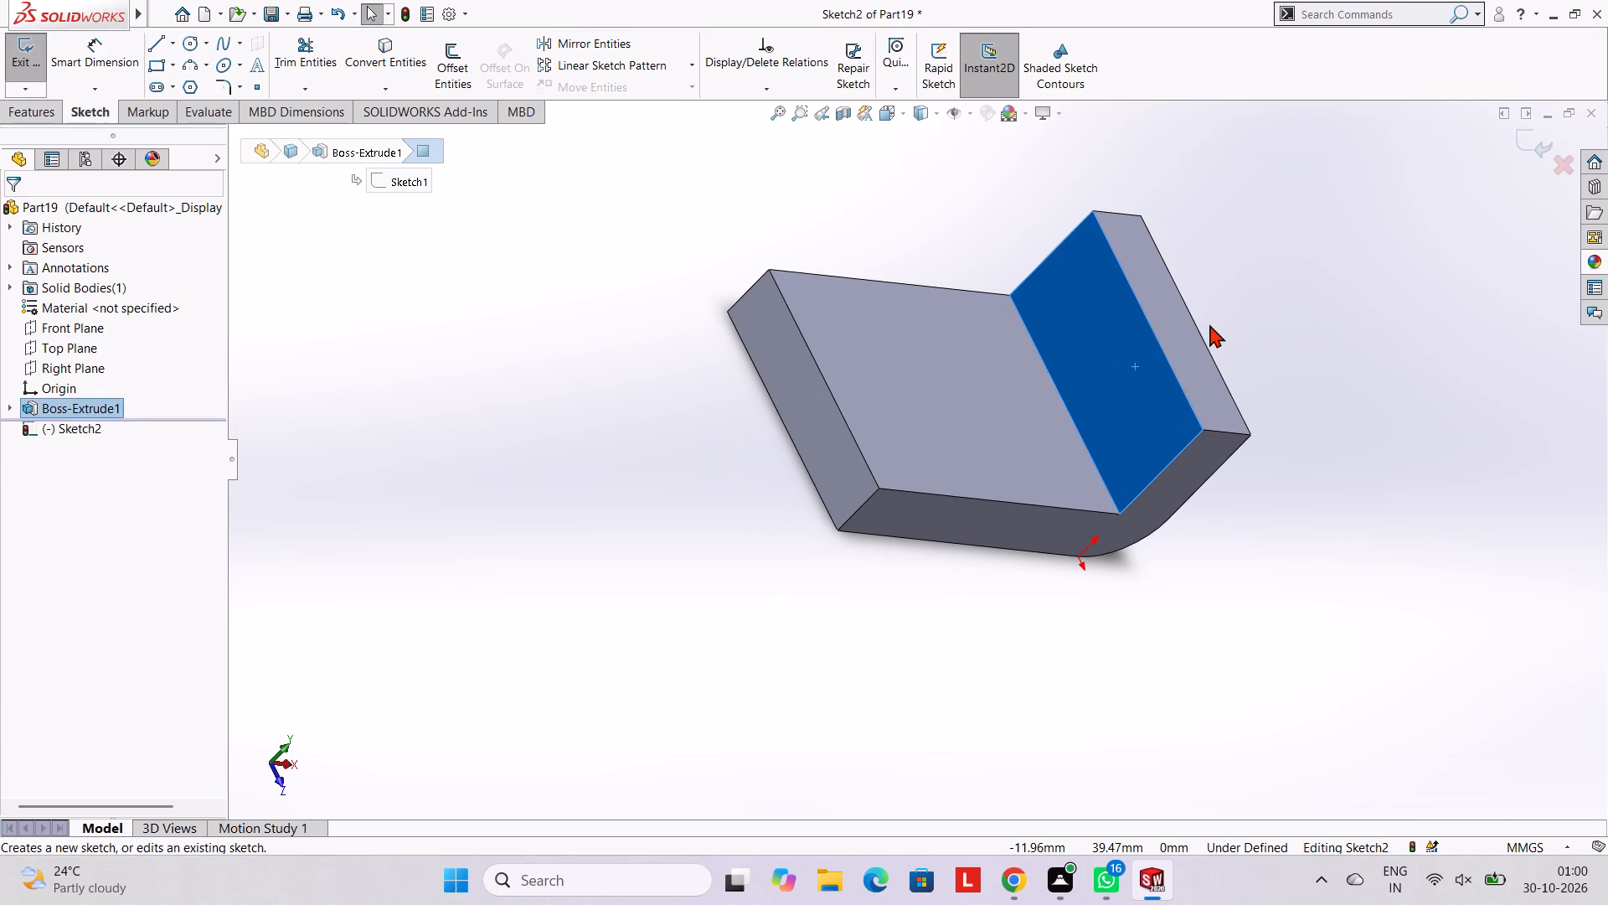
{"action": "key", "text": "ctrl+8"}
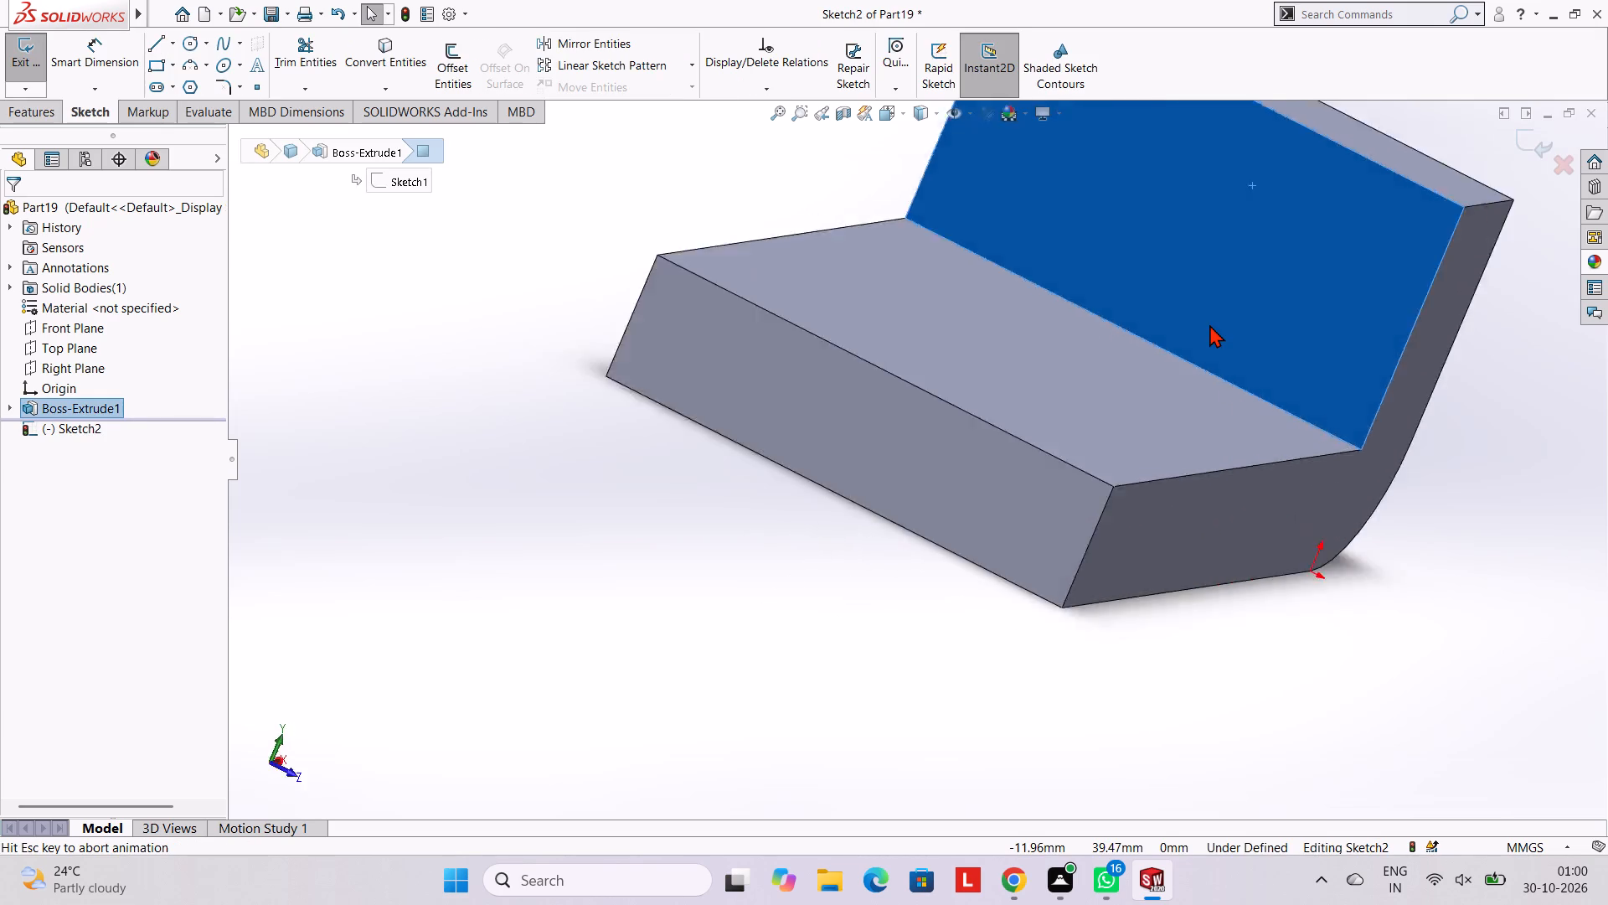
{"action": "scroll", "coordinate": [1214, 334], "scroll_direction": "up", "scroll_amount": 3}
{"action": "scroll", "coordinate": [1214, 334], "scroll_direction": "down", "scroll_amount": 1}
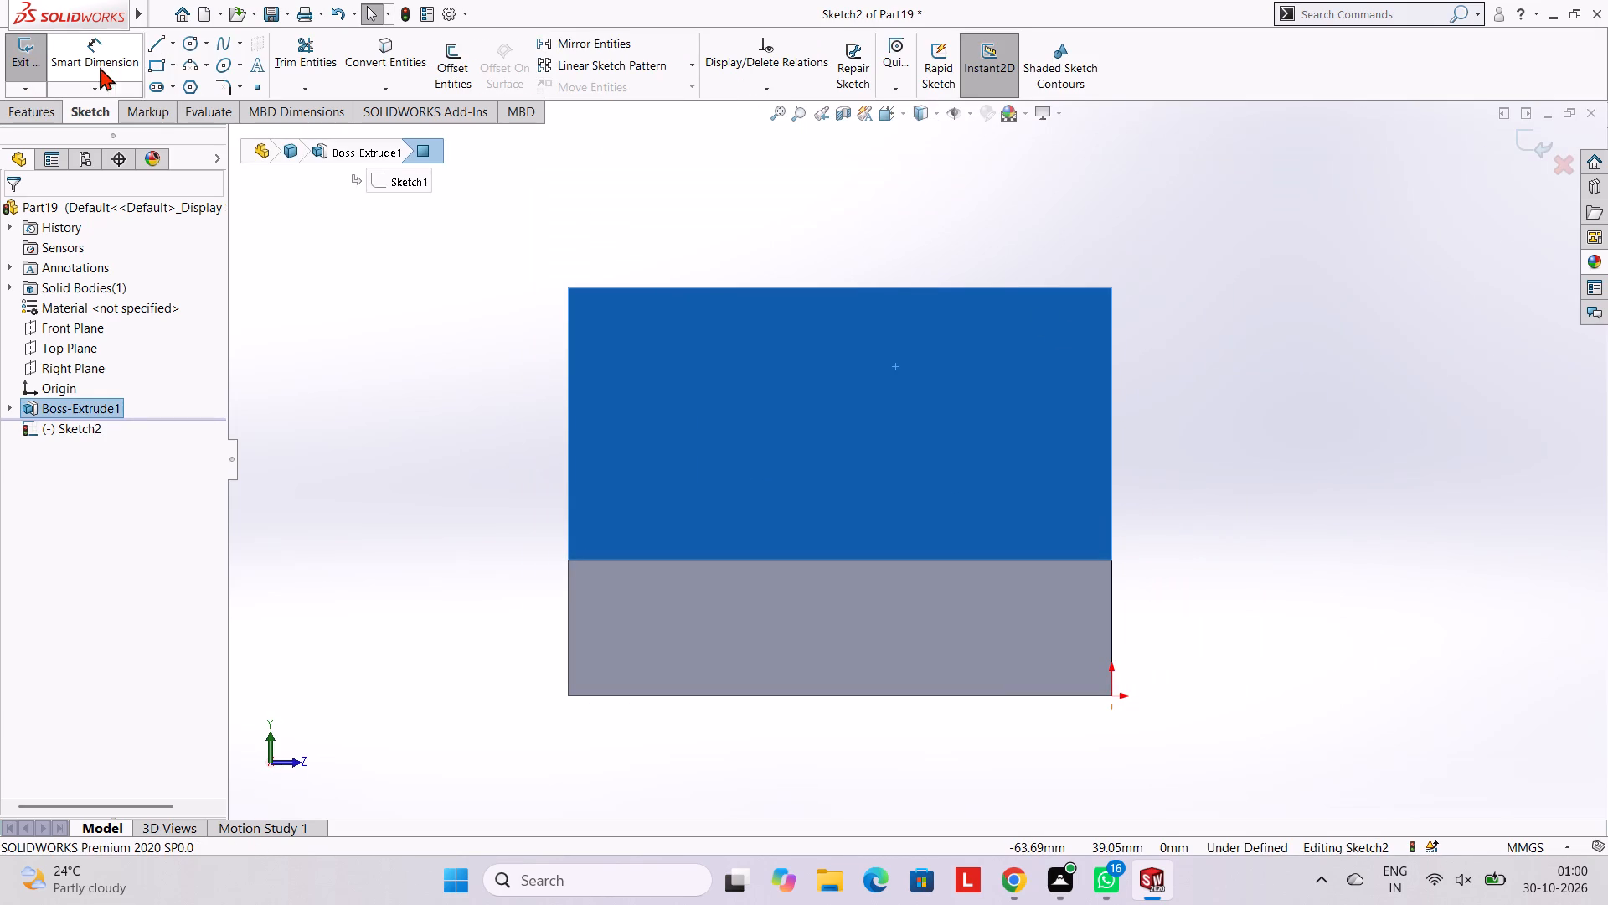
{"action": "left_click", "coordinate": [162, 45]}
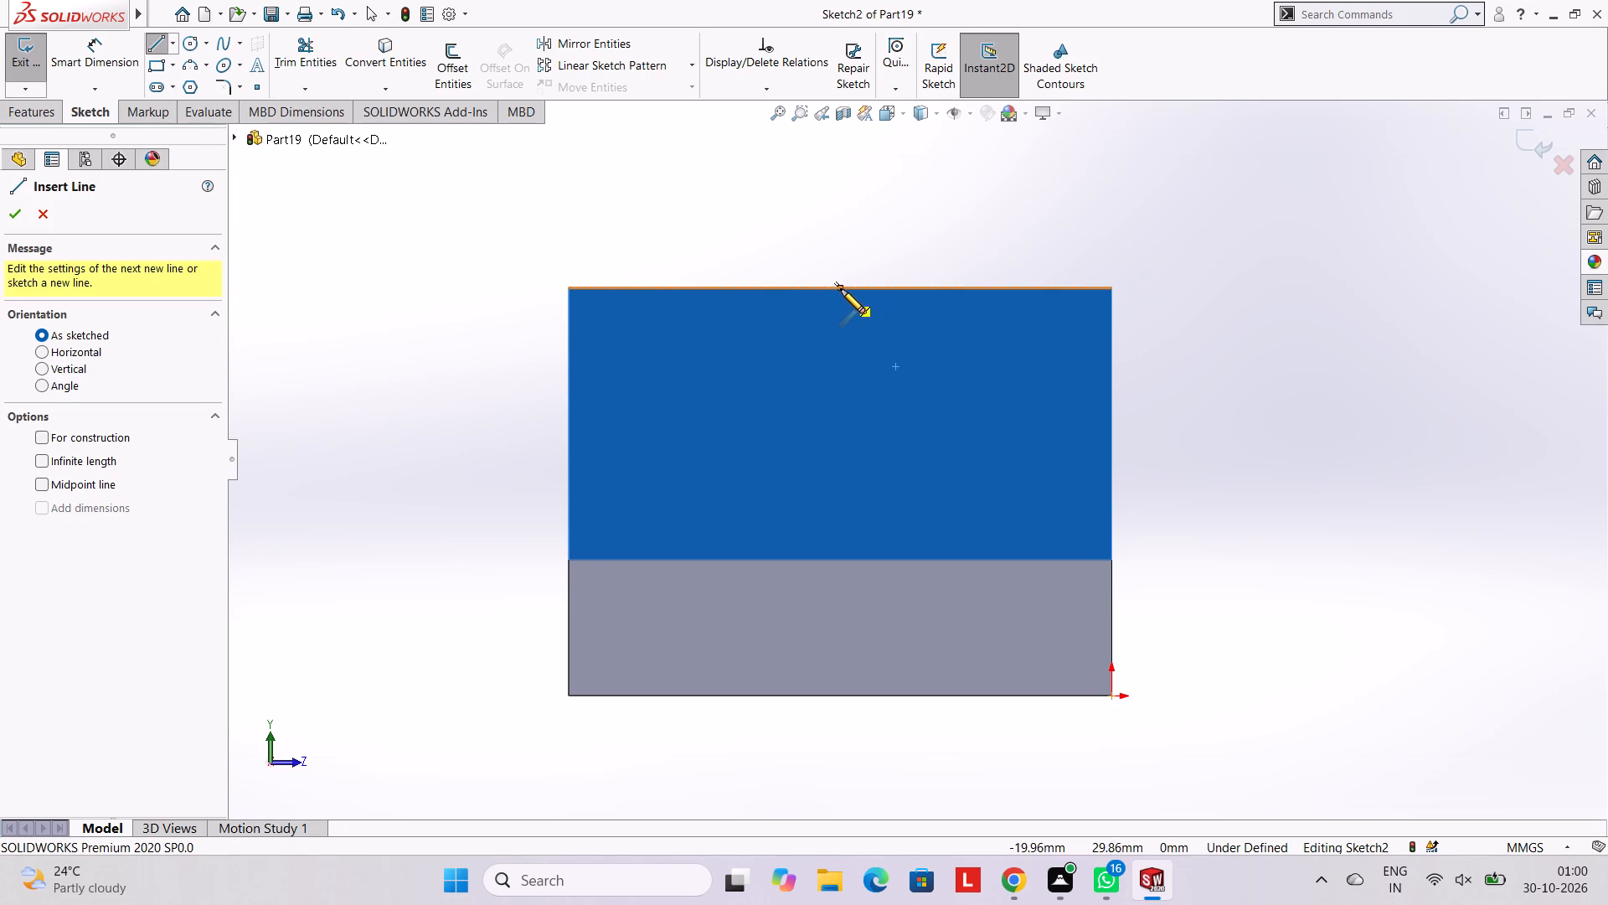
{"action": "left_click", "coordinate": [841, 288]}
{"action": "type", "text": "7.5"}
{"action": "key", "text": "Return"}
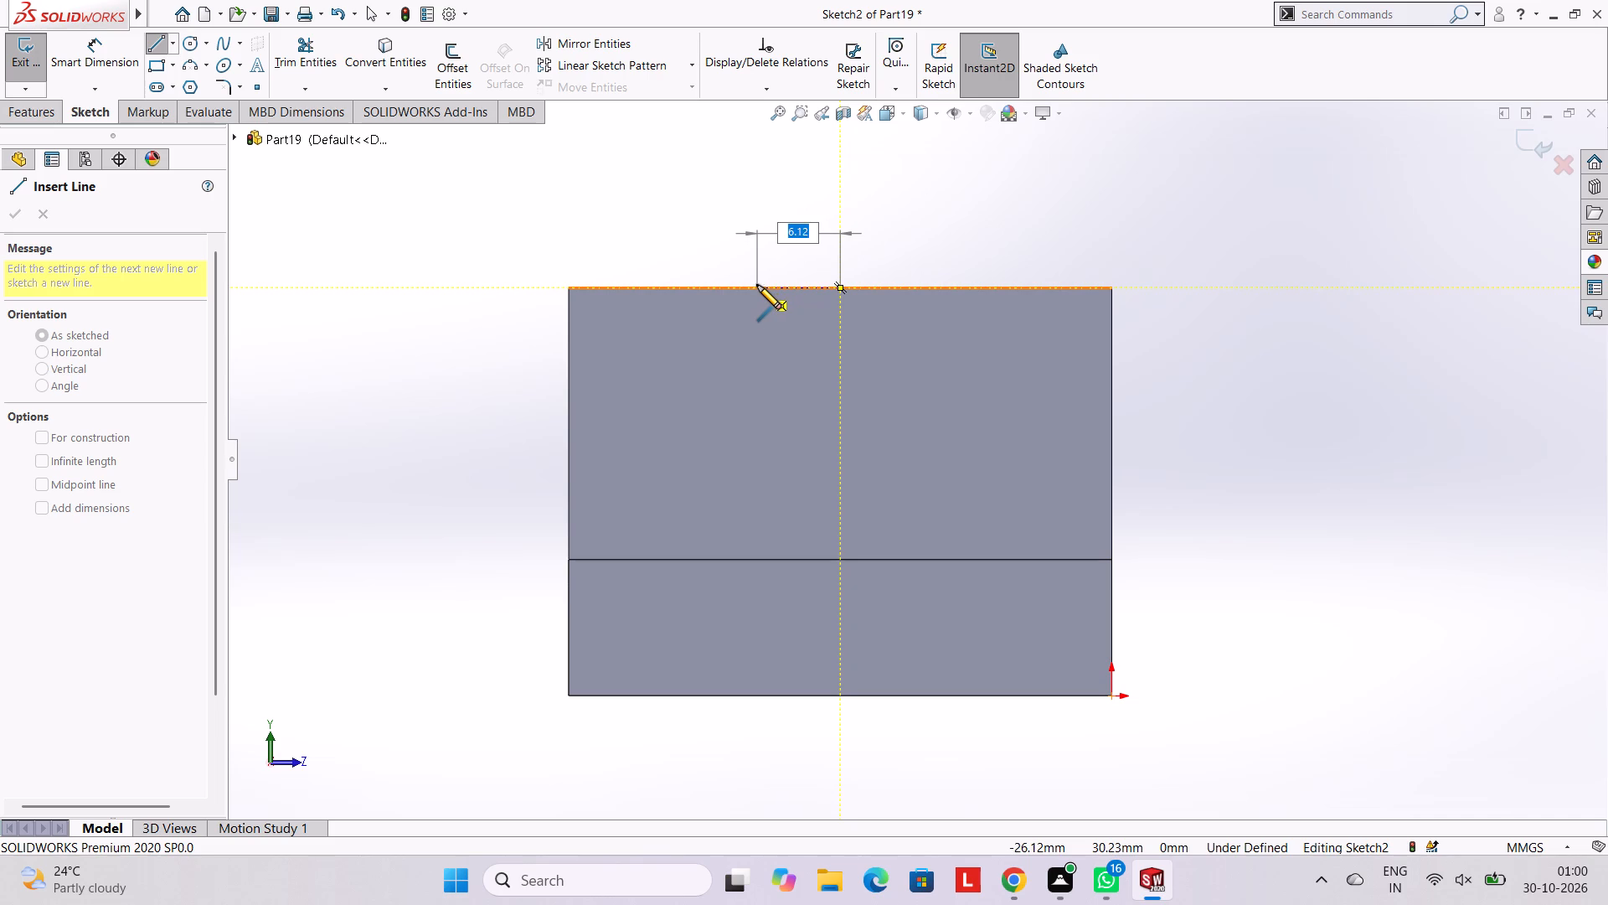
{"action": "type", "text": "7.5"}
{"action": "key", "text": "Return"}
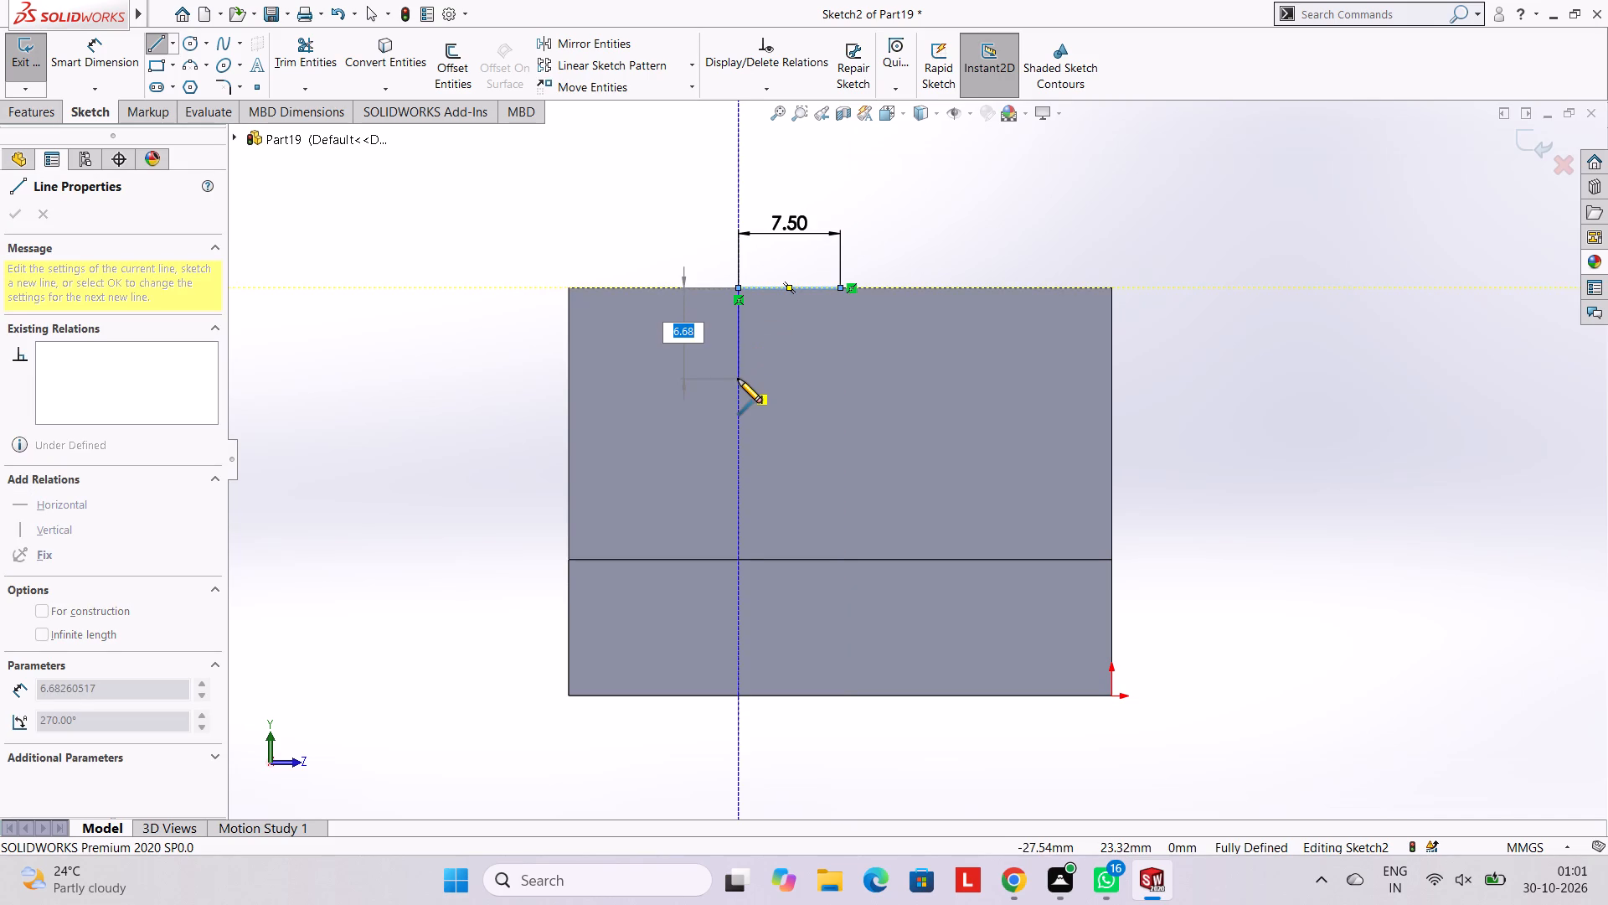
Continue the outline with a 15 mm vertical line down, a 15 mm horizontal line across and a vertical line back to the top edge.
{"action": "type", "text": "15"}
{"action": "key", "text": "Return"}
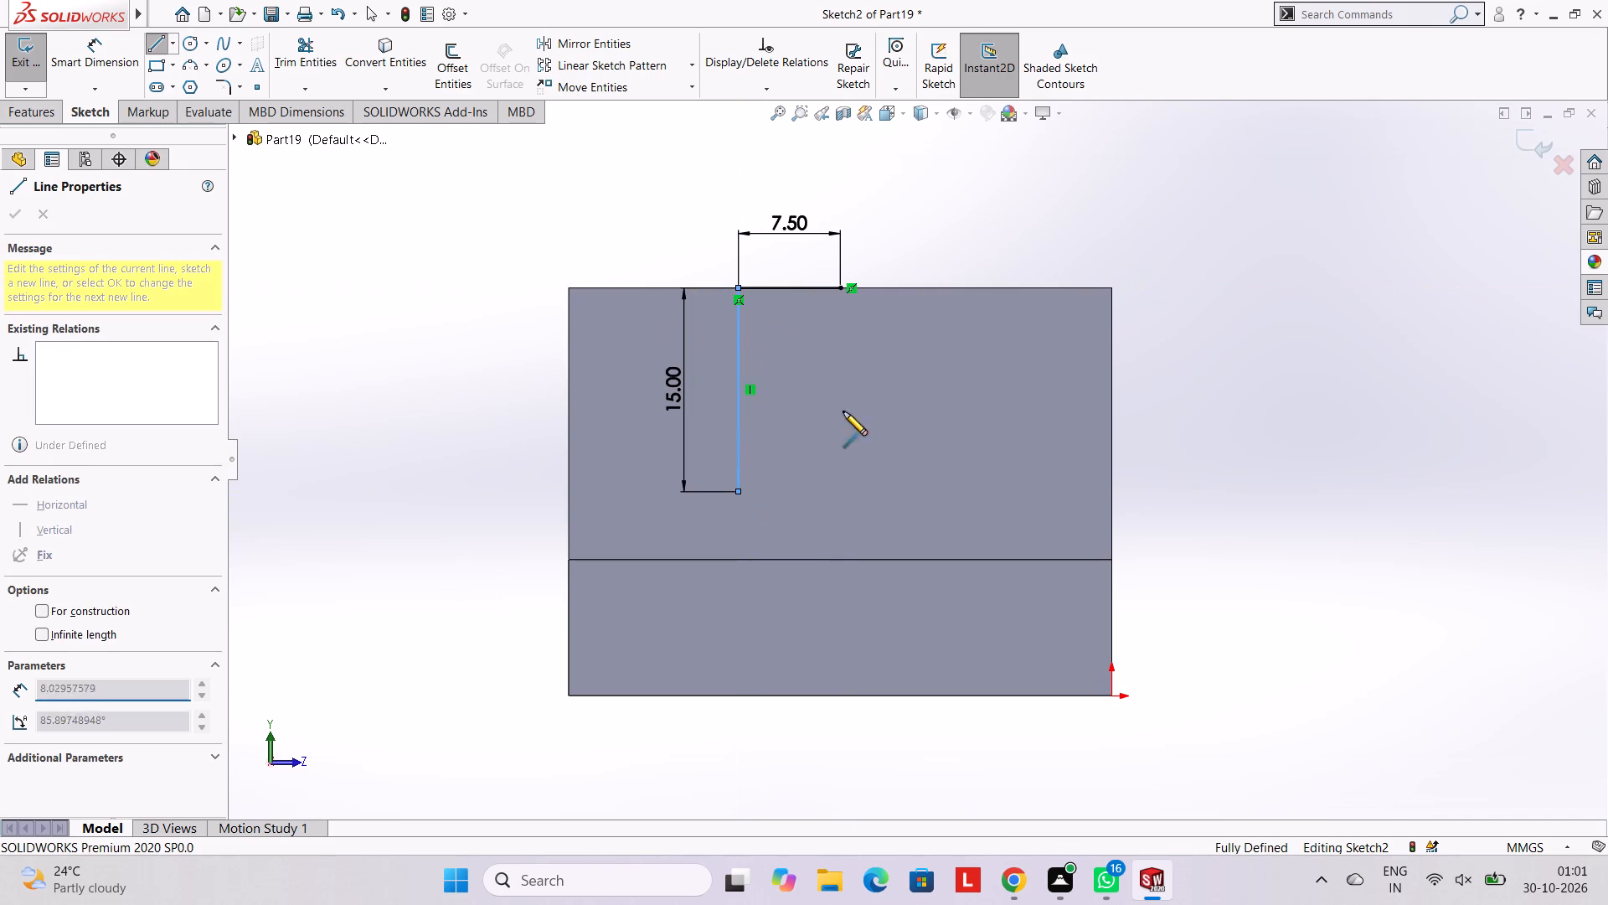
{"action": "type", "text": "15"}
{"action": "key", "text": "Return"}
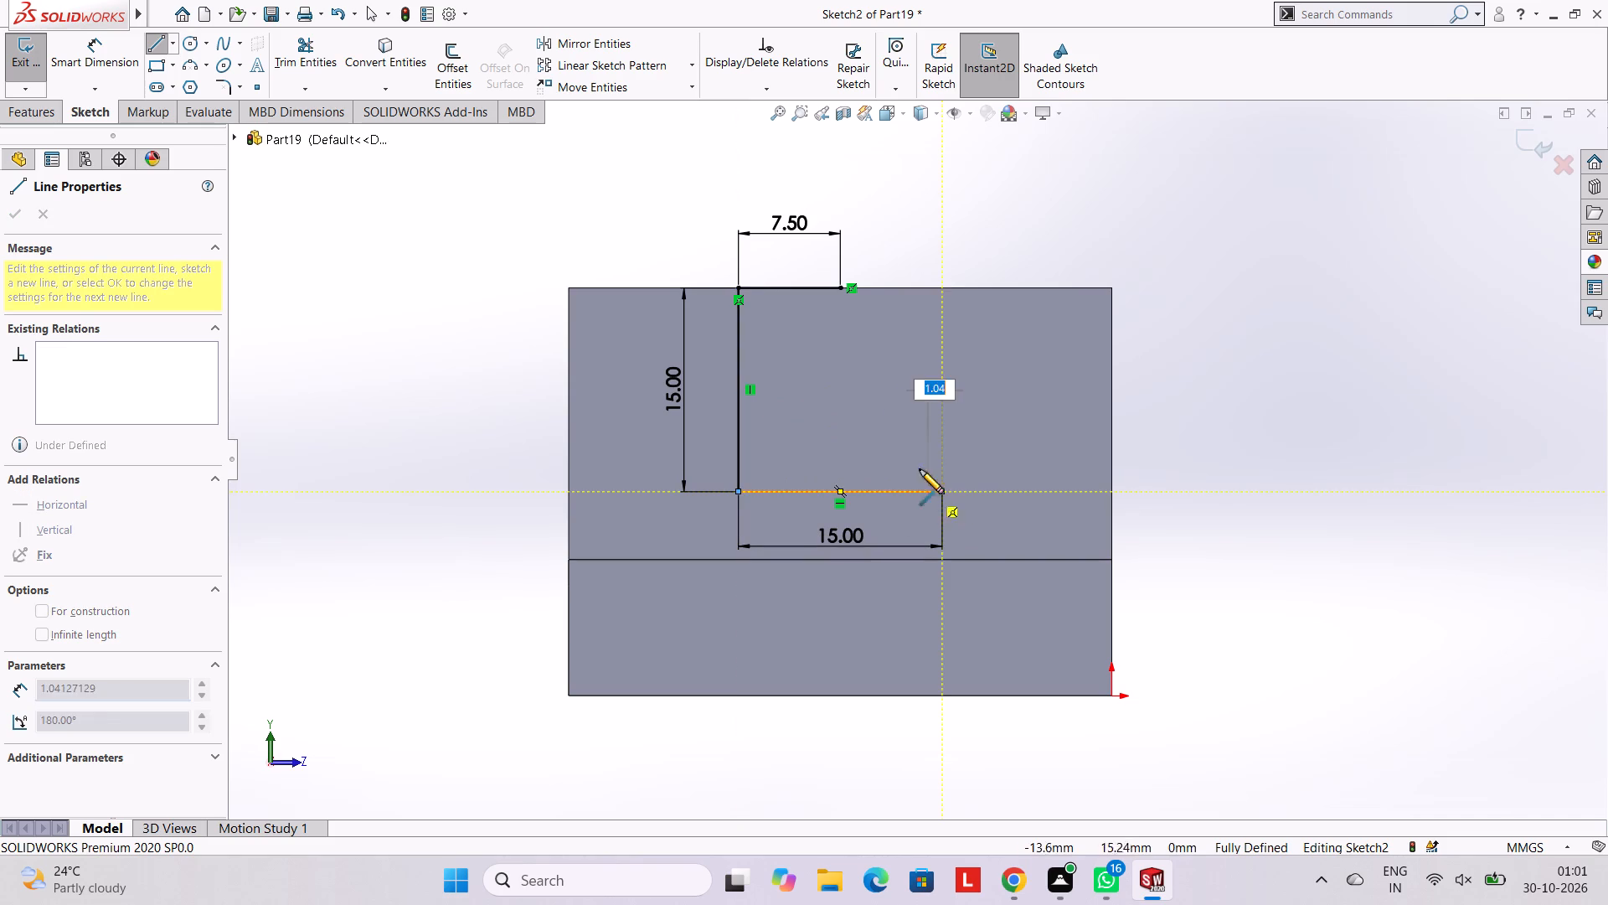
{"action": "left_click", "coordinate": [942, 290]}
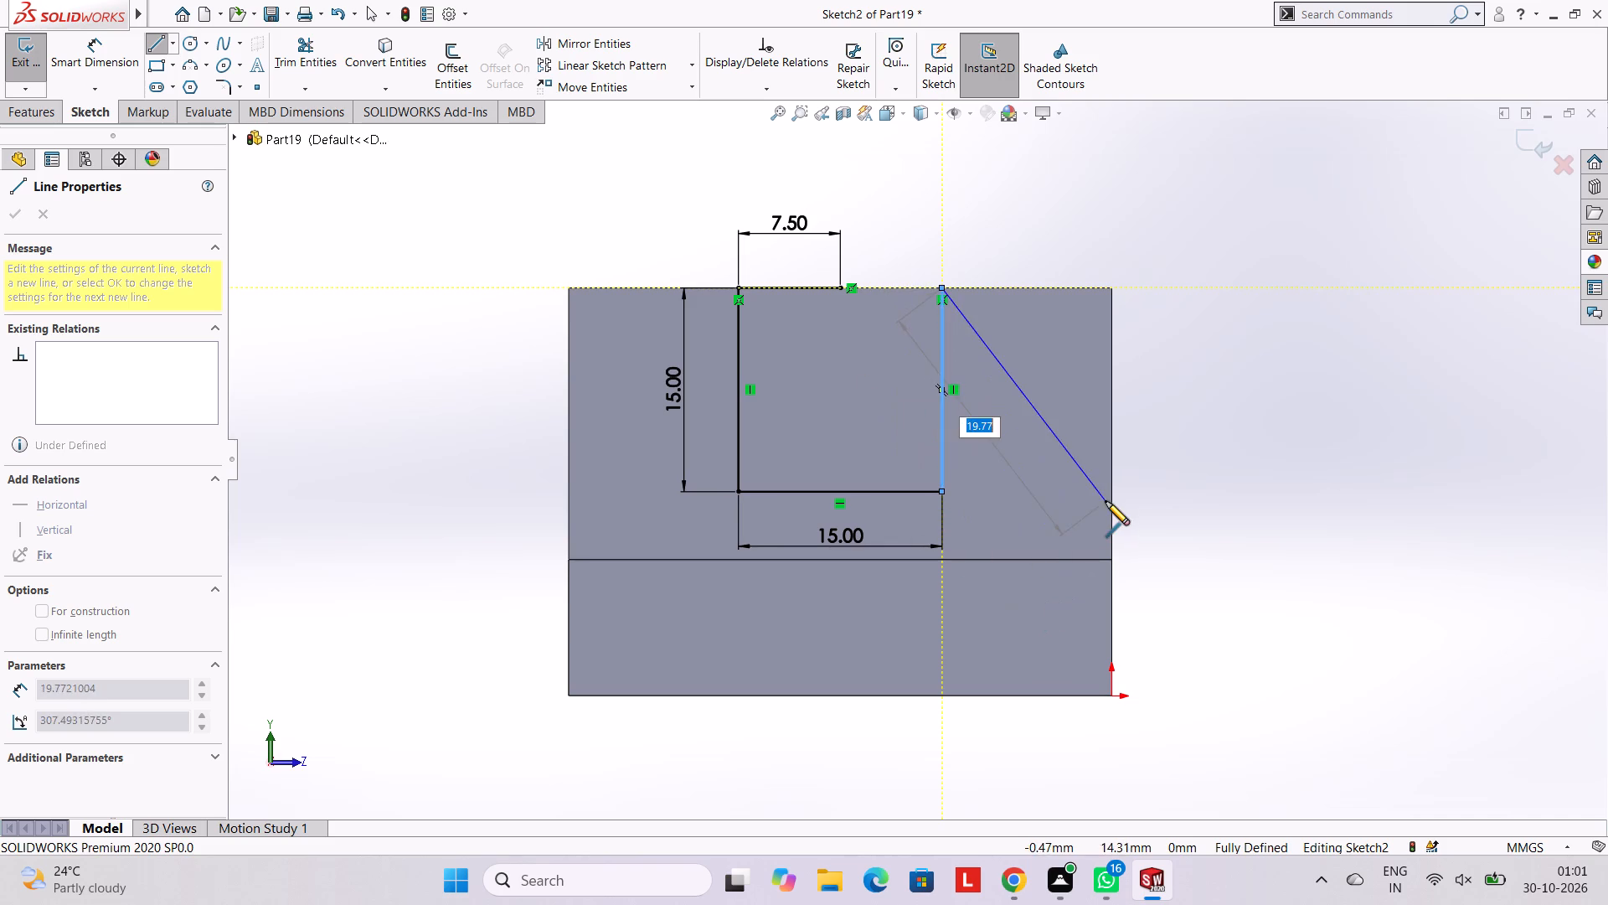
{"action": "key", "text": "Escape"}
Trim away the 7.5 mm line on the leg's top edge.
{"action": "left_click", "coordinate": [319, 56]}
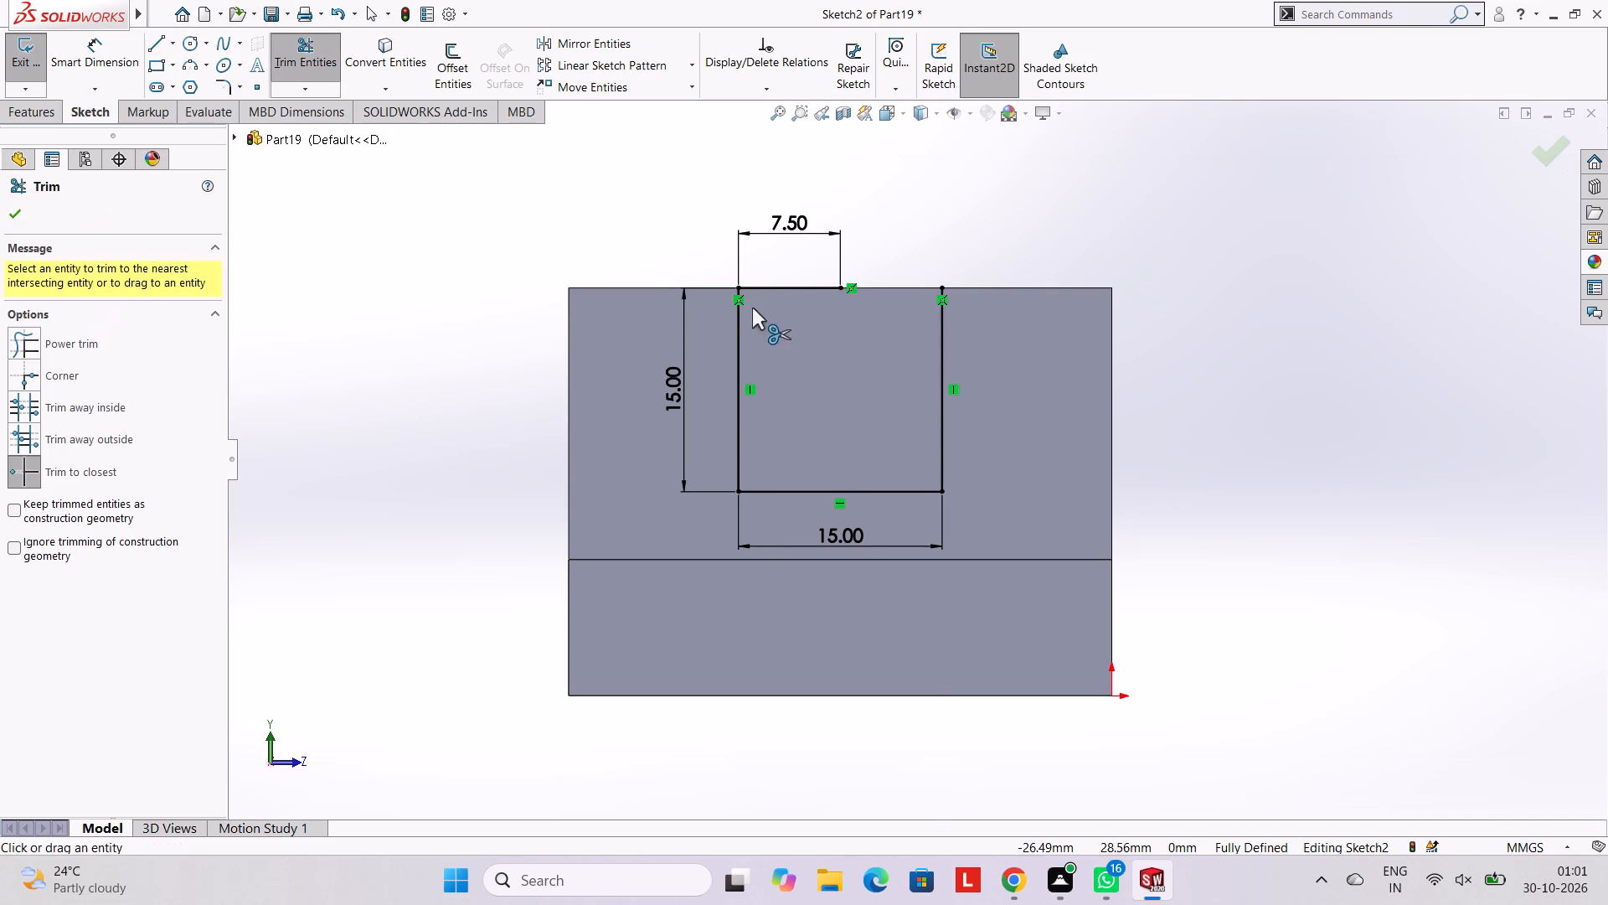
{"action": "left_click", "coordinate": [791, 286]}
{"action": "key", "text": "Escape"}
Close the square notch profile with a horizontal line joining the upper ends of its two vertical sides.
{"action": "left_click", "coordinate": [157, 30]}
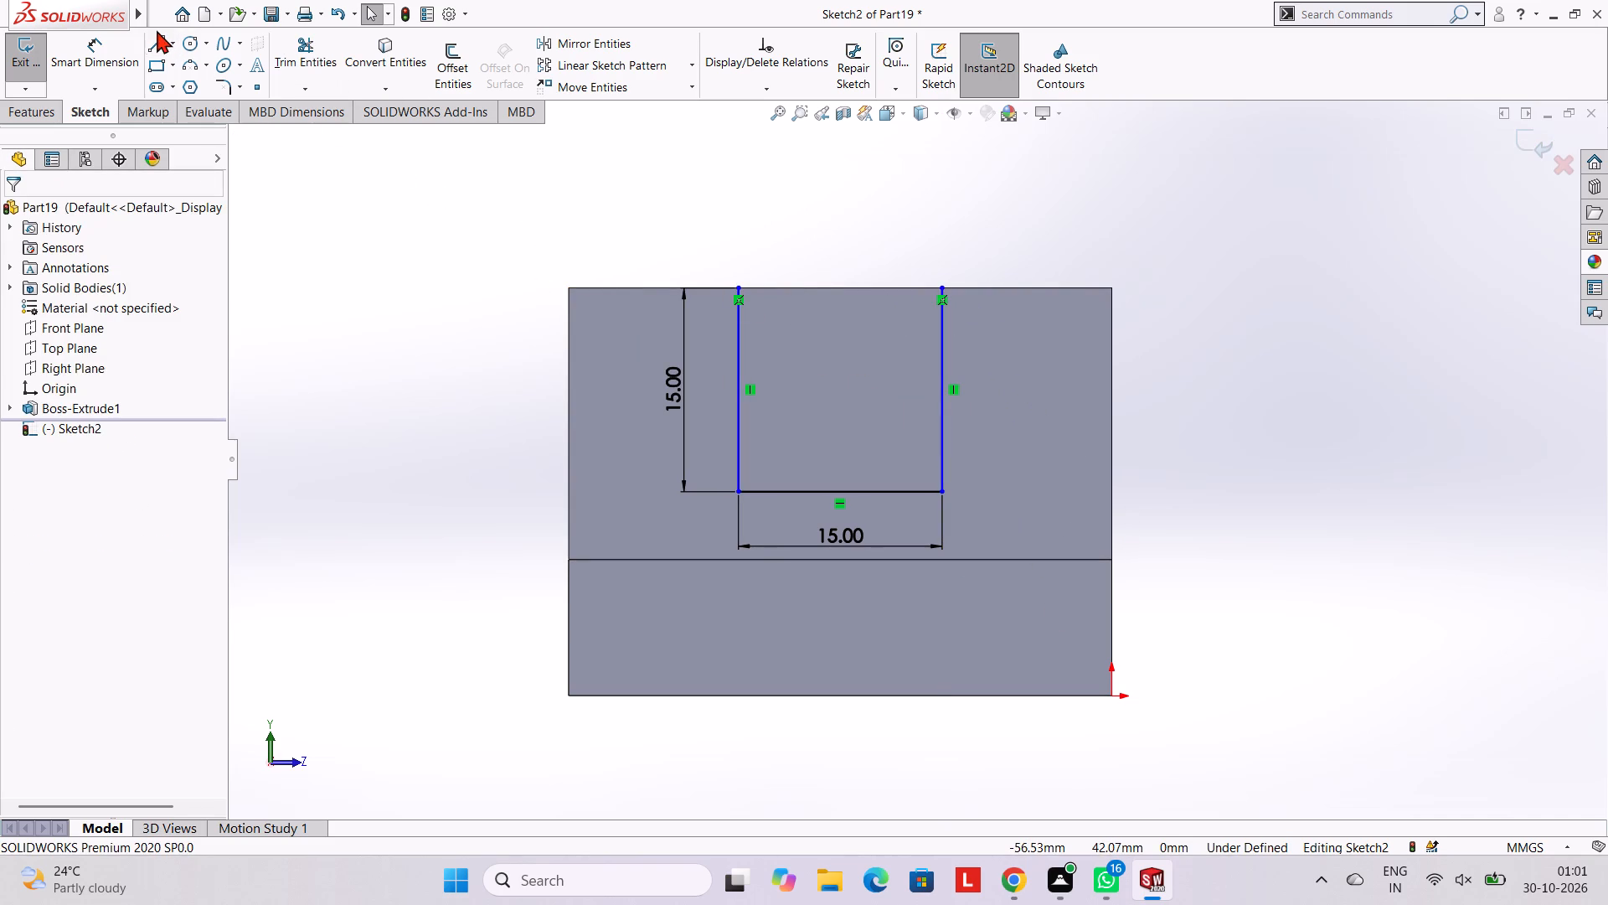
{"action": "left_click", "coordinate": [161, 46]}
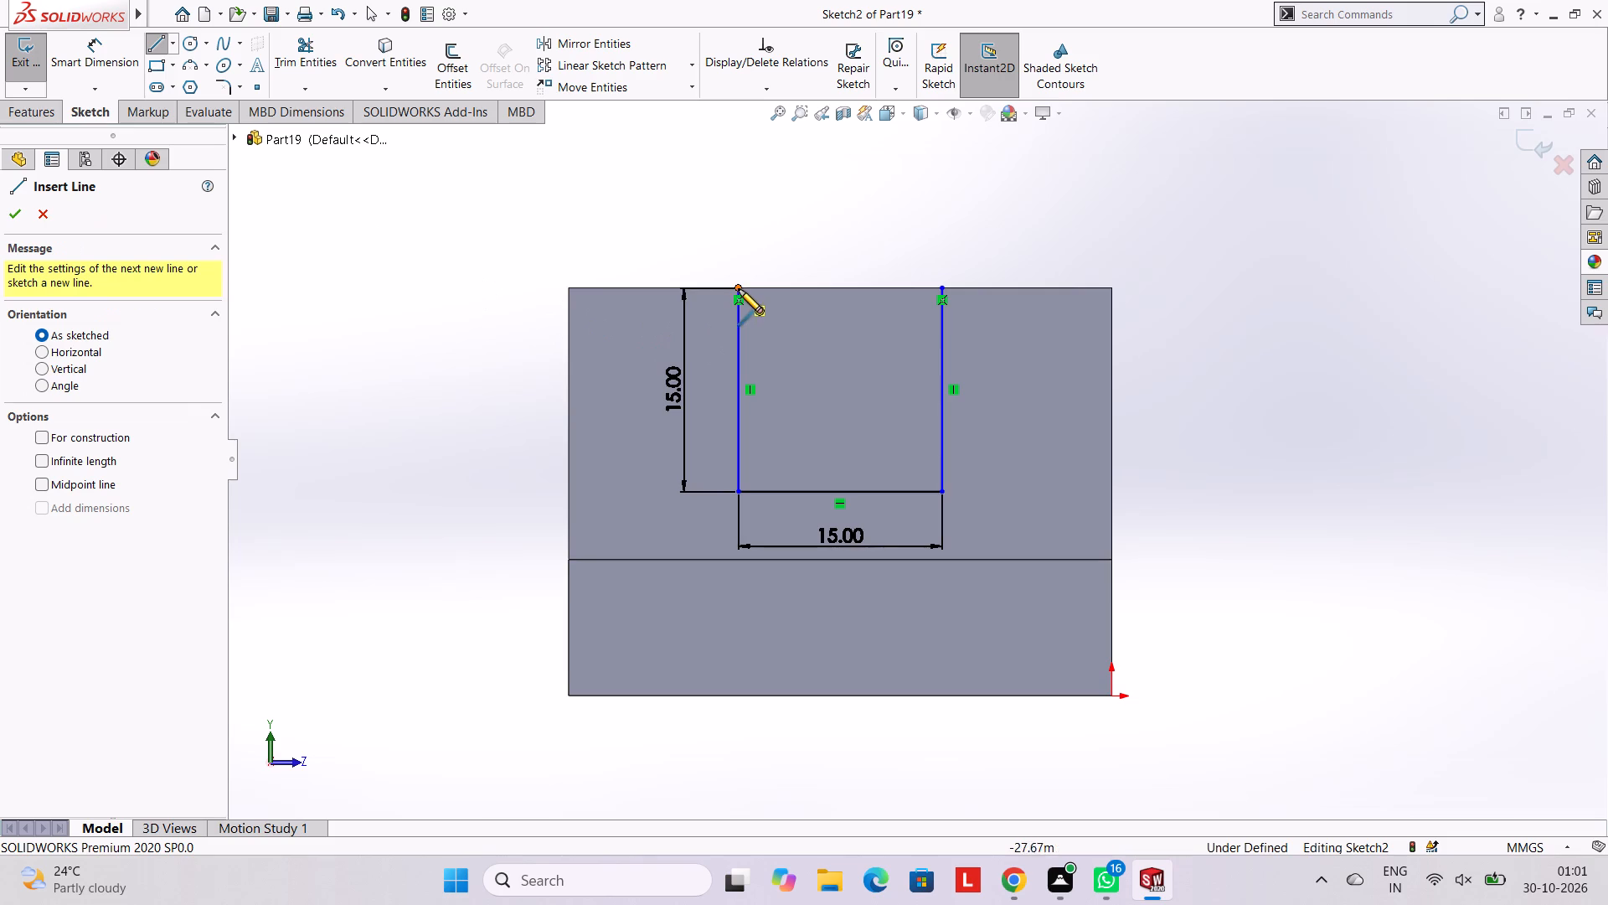
{"action": "left_click", "coordinate": [739, 287]}
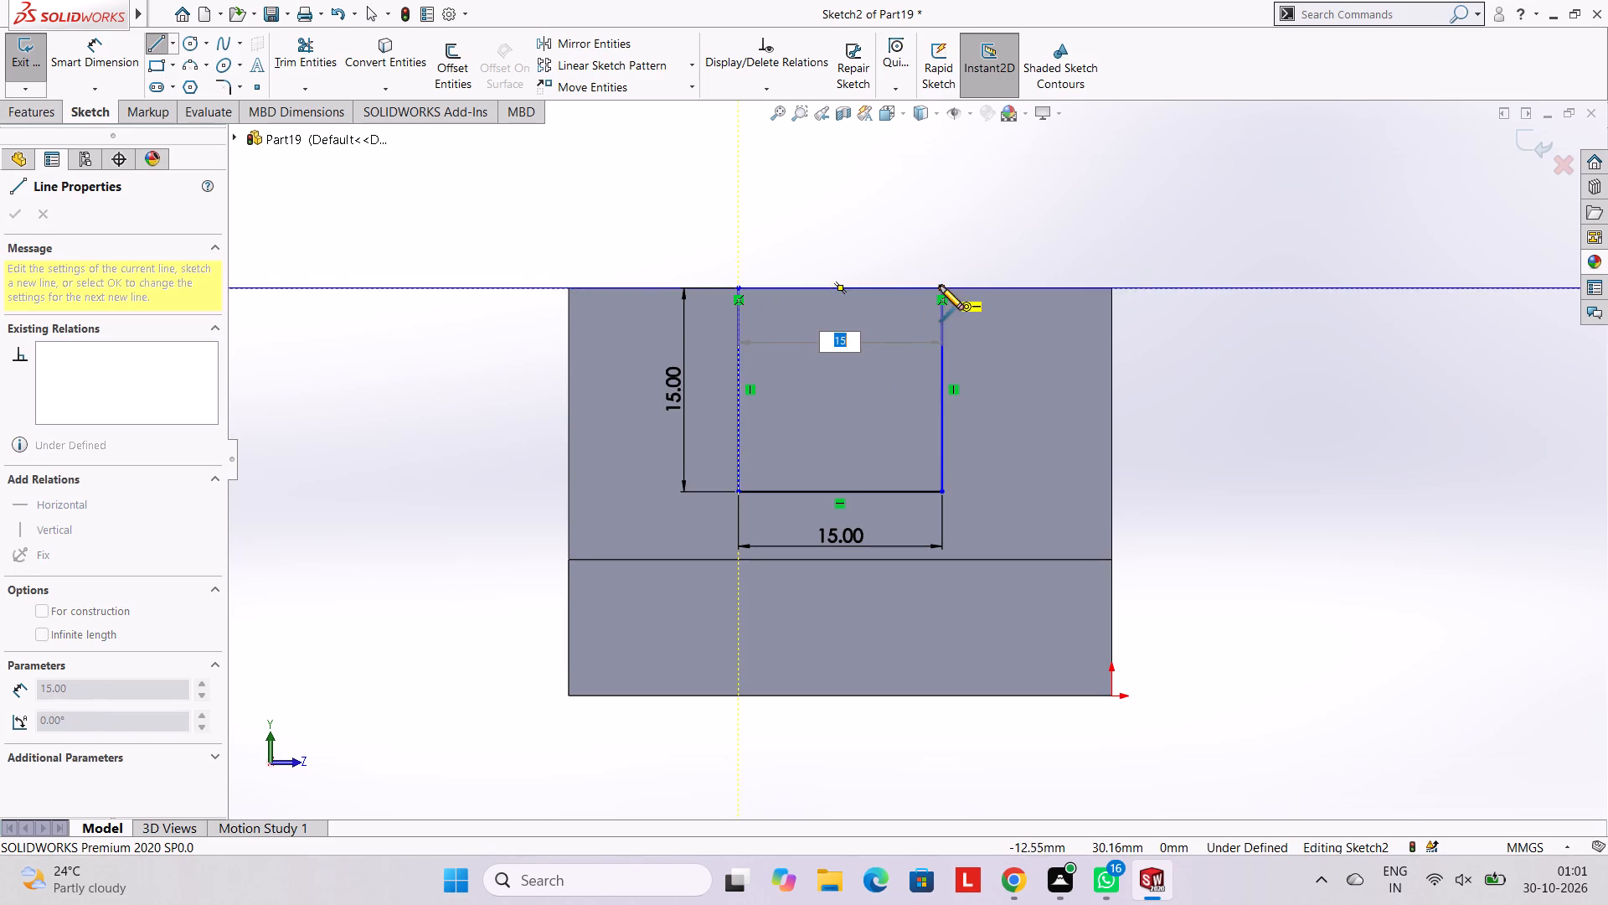
{"action": "left_click", "coordinate": [940, 286]}
{"action": "key", "text": "Escape"}
{"action": "key", "text": "Escape"}
{"action": "key", "text": "Escape"}
{"action": "key", "text": "Escape"}
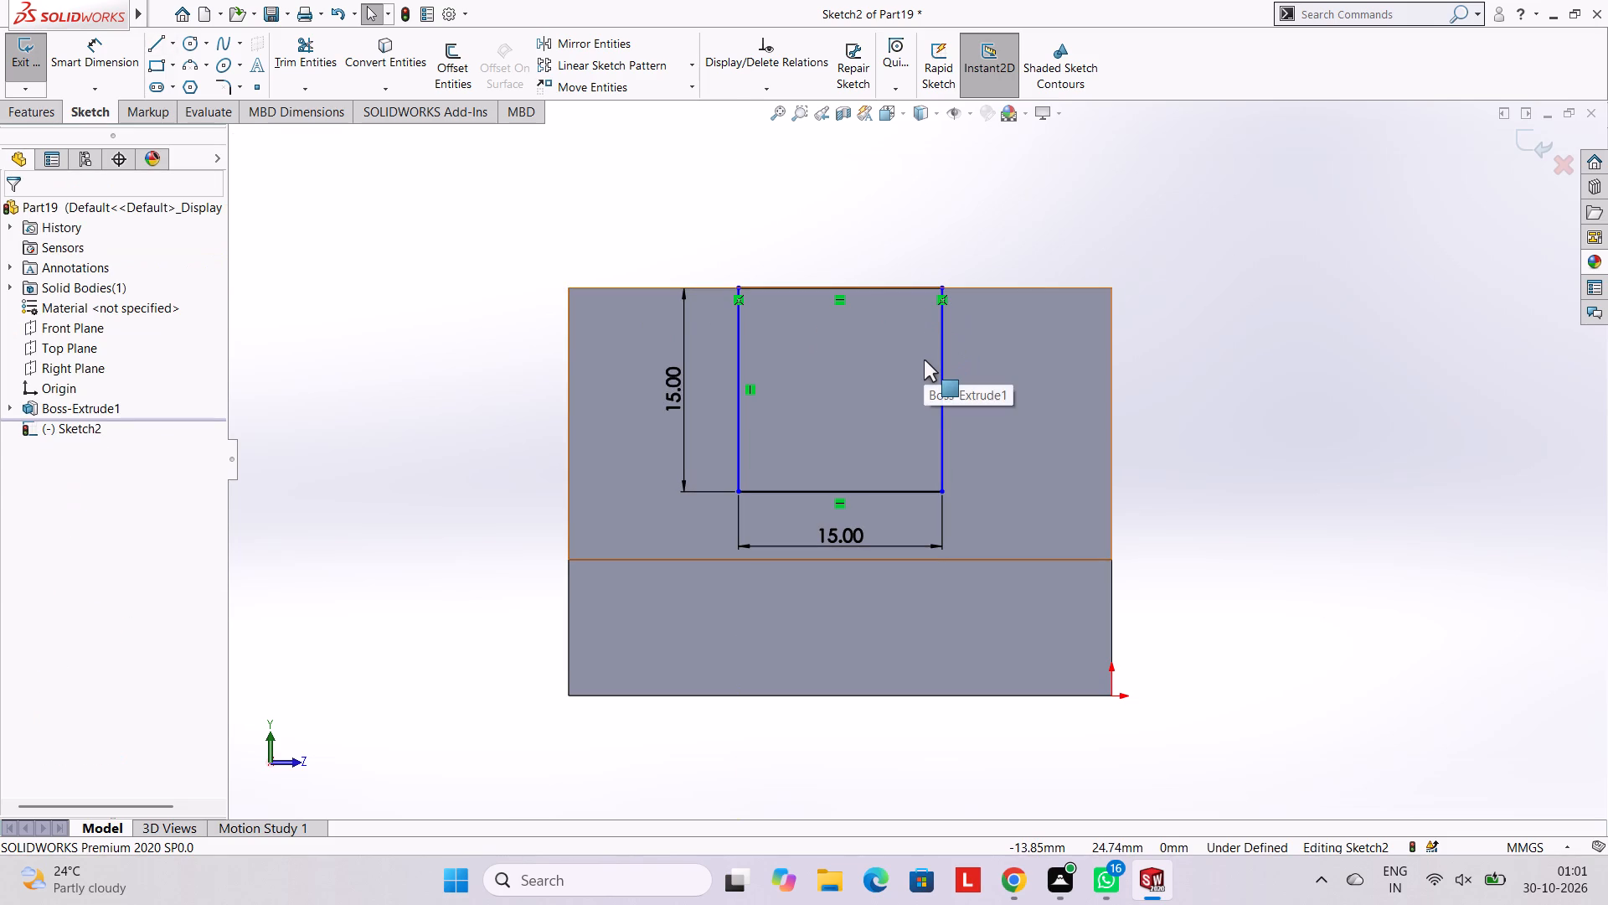
{"action": "key", "text": "Escape"}
{"action": "key", "text": "Escape"}
{"action": "key", "text": "Escape"}
Dimension the horizontal distance from the leg face's left edge to the square's left side, accepting the proposed value.
{"action": "left_click", "coordinate": [108, 67]}
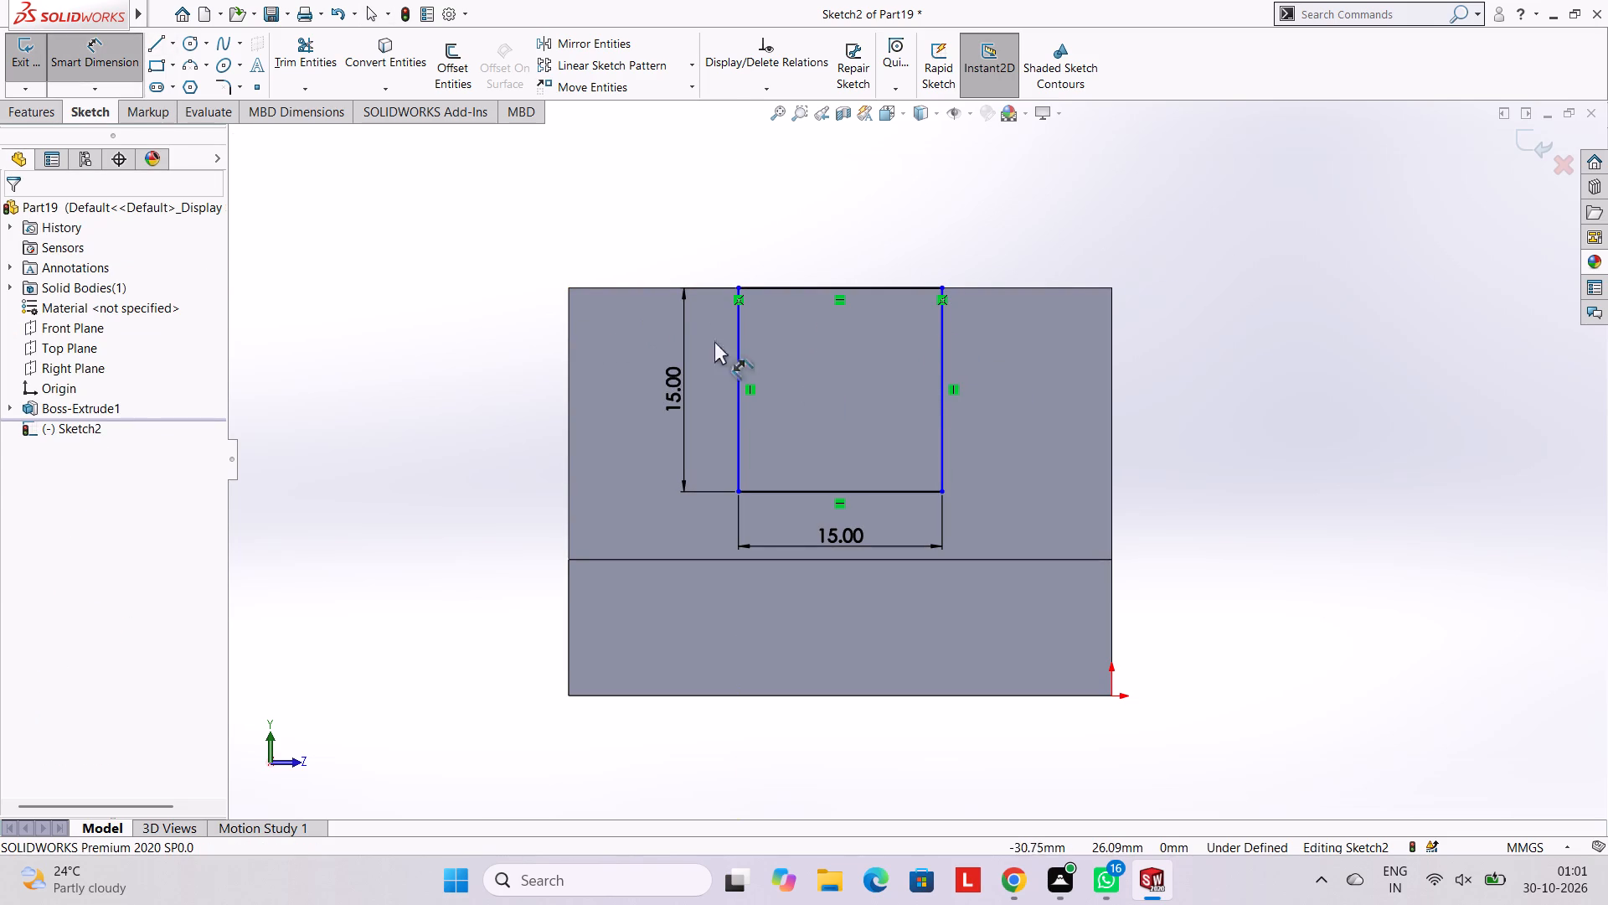
{"action": "left_click", "coordinate": [740, 329]}
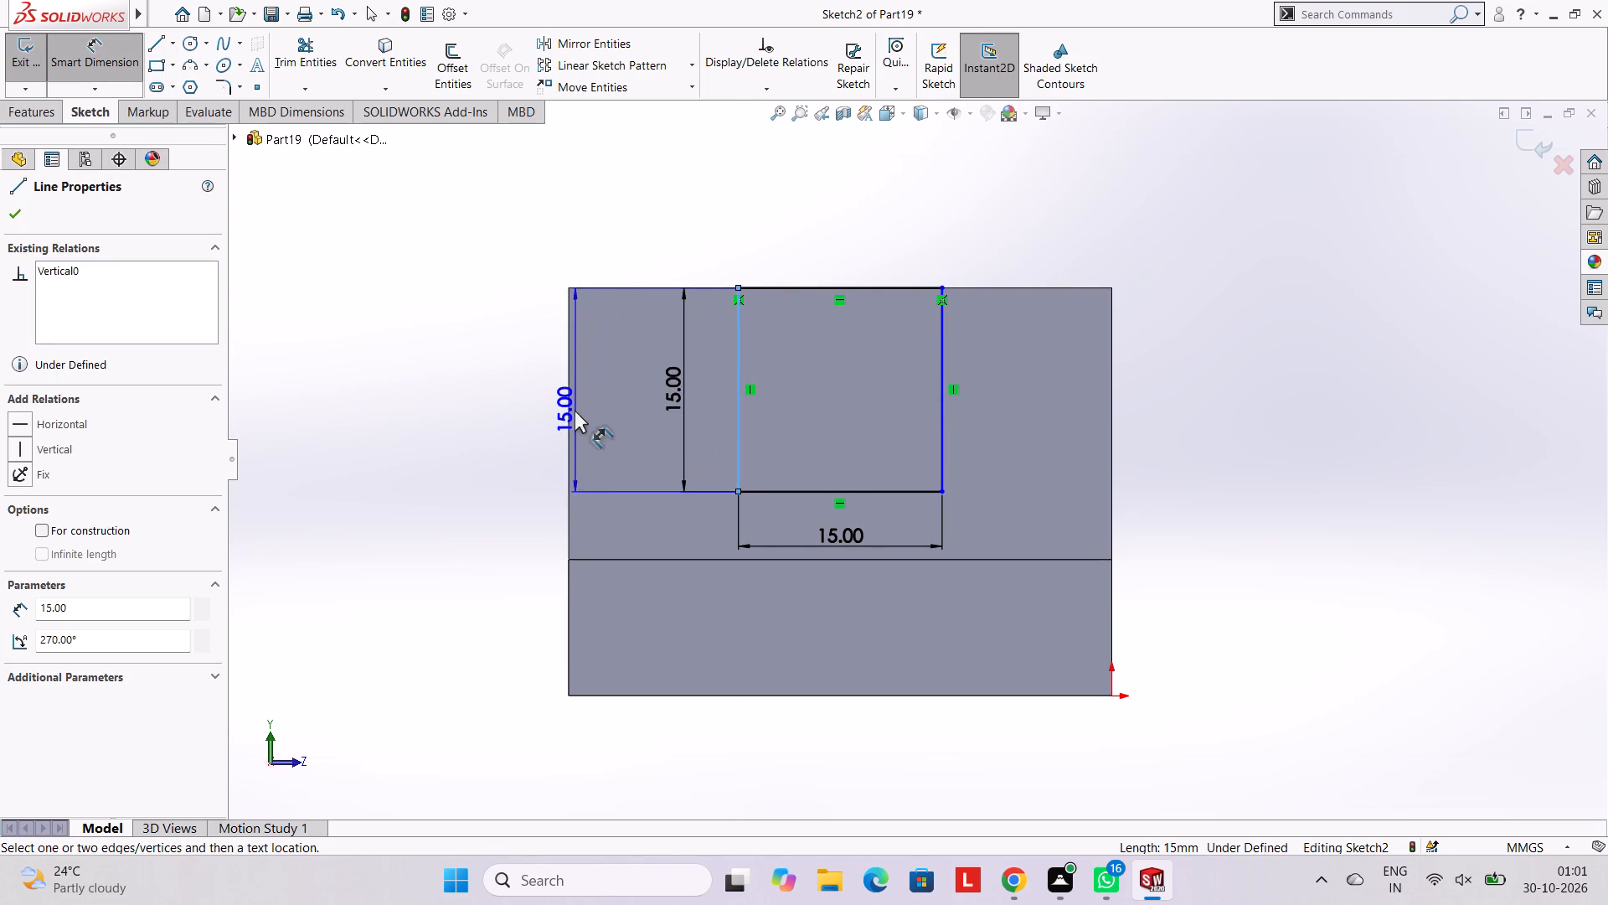
{"action": "left_click", "coordinate": [567, 409]}
{"action": "left_click", "coordinate": [643, 221]}
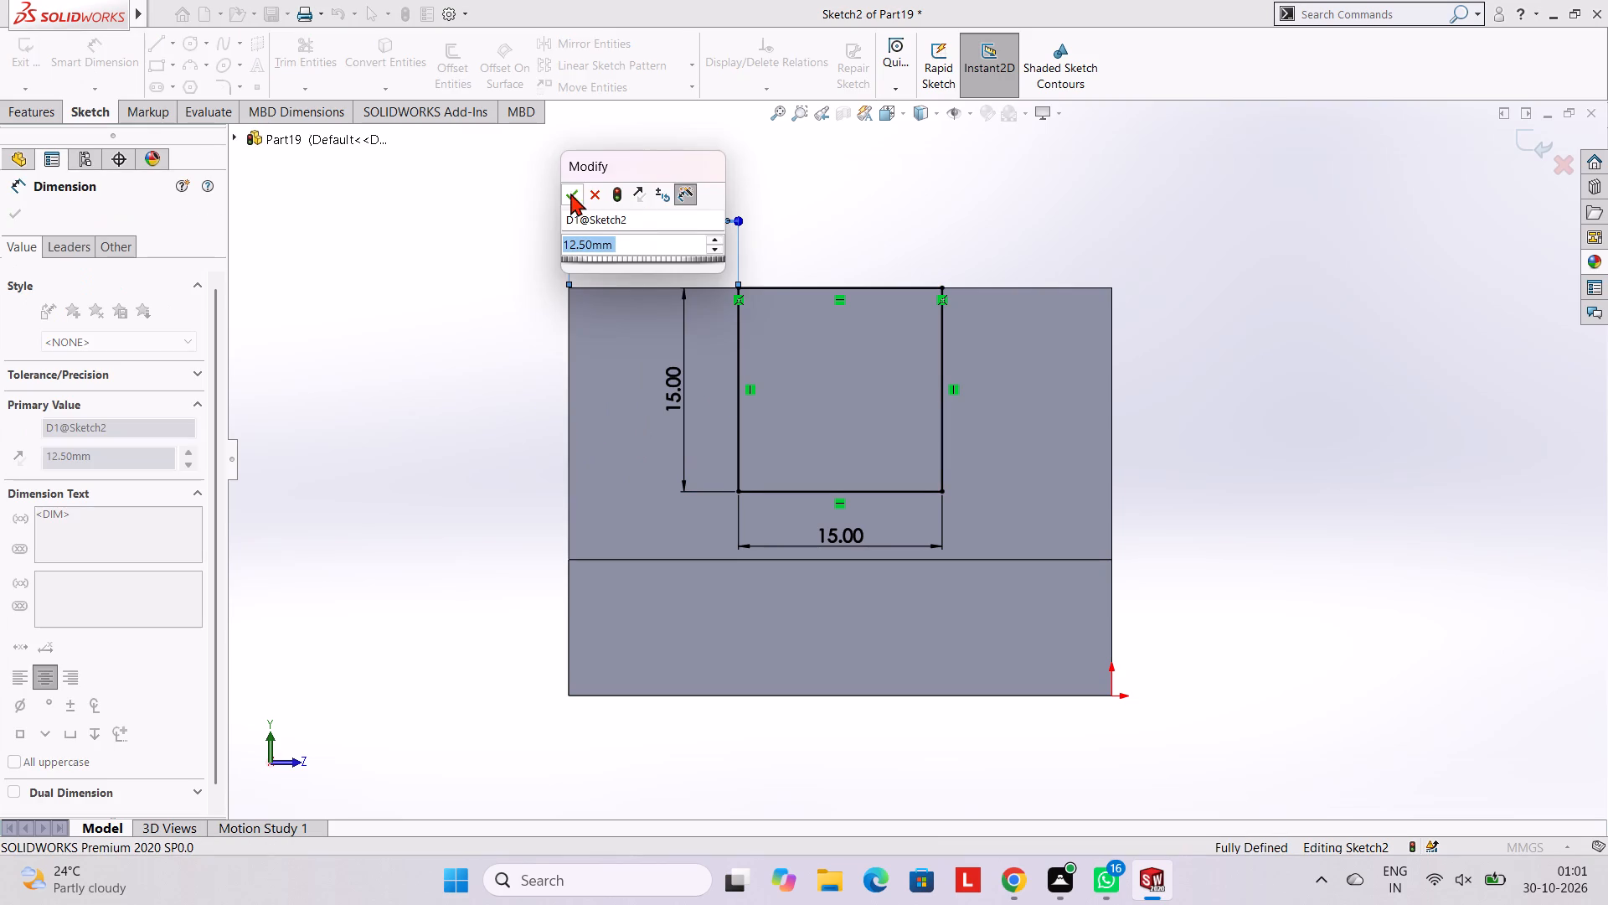
{"action": "left_click", "coordinate": [562, 189]}
{"action": "left_click", "coordinate": [856, 218]}
{"action": "key", "text": "Escape"}
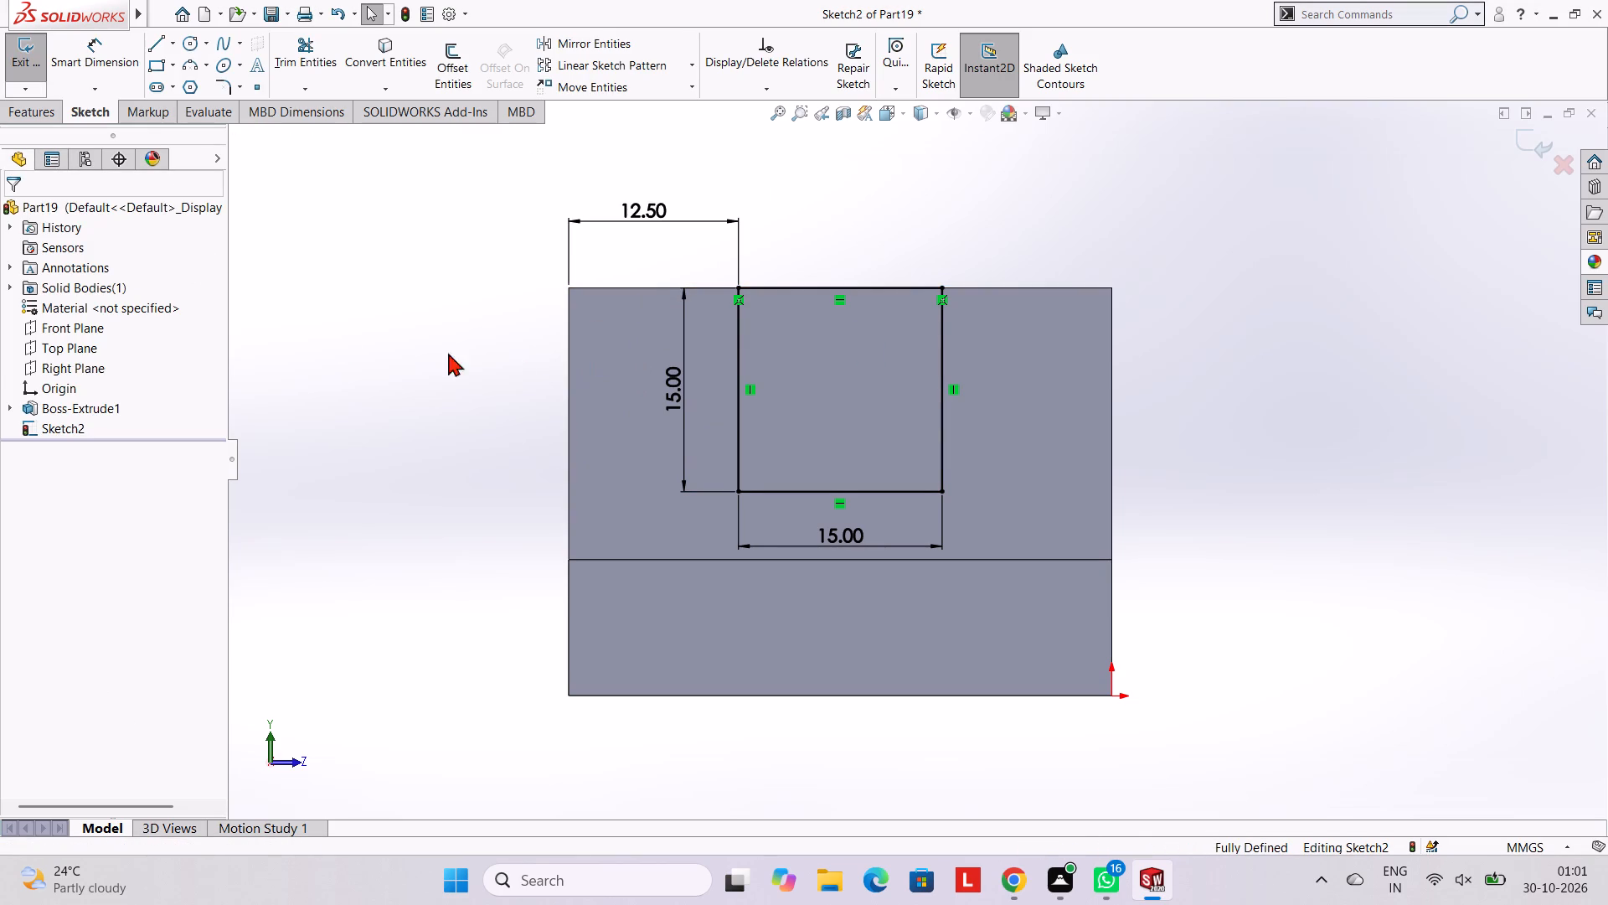
Cut the square profile through the upright leg with an Extruded Cut, keeping the default settings.
{"action": "left_click", "coordinate": [29, 118]}
{"action": "left_click", "coordinate": [277, 72]}
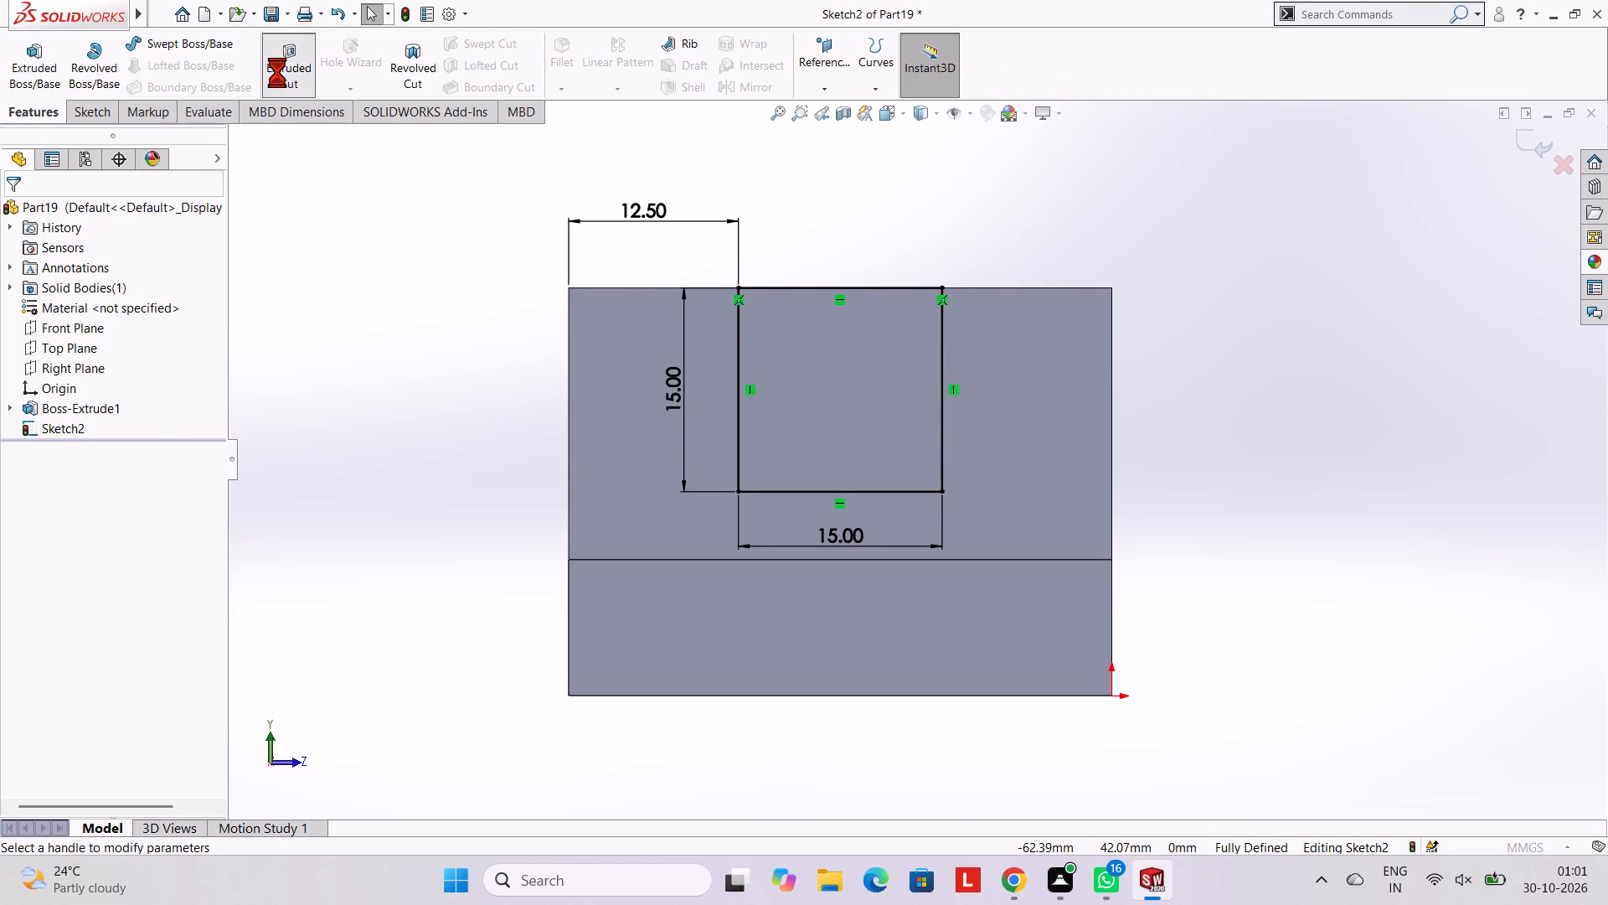
{"action": "left_click", "coordinate": [13, 209]}
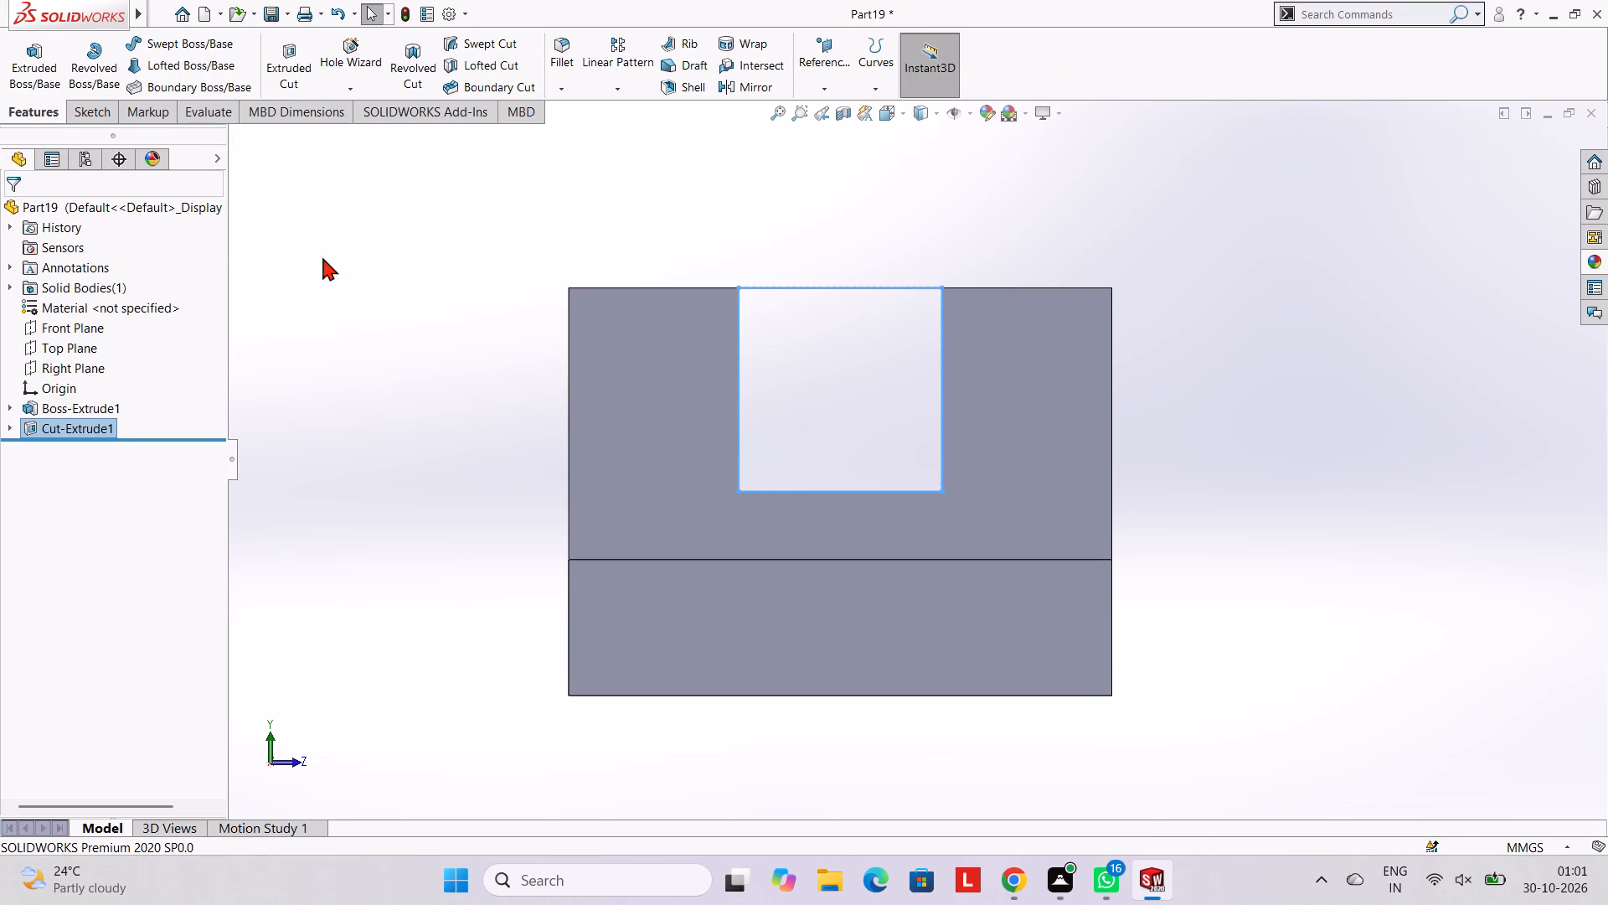
{"action": "left_click", "coordinate": [326, 257]}
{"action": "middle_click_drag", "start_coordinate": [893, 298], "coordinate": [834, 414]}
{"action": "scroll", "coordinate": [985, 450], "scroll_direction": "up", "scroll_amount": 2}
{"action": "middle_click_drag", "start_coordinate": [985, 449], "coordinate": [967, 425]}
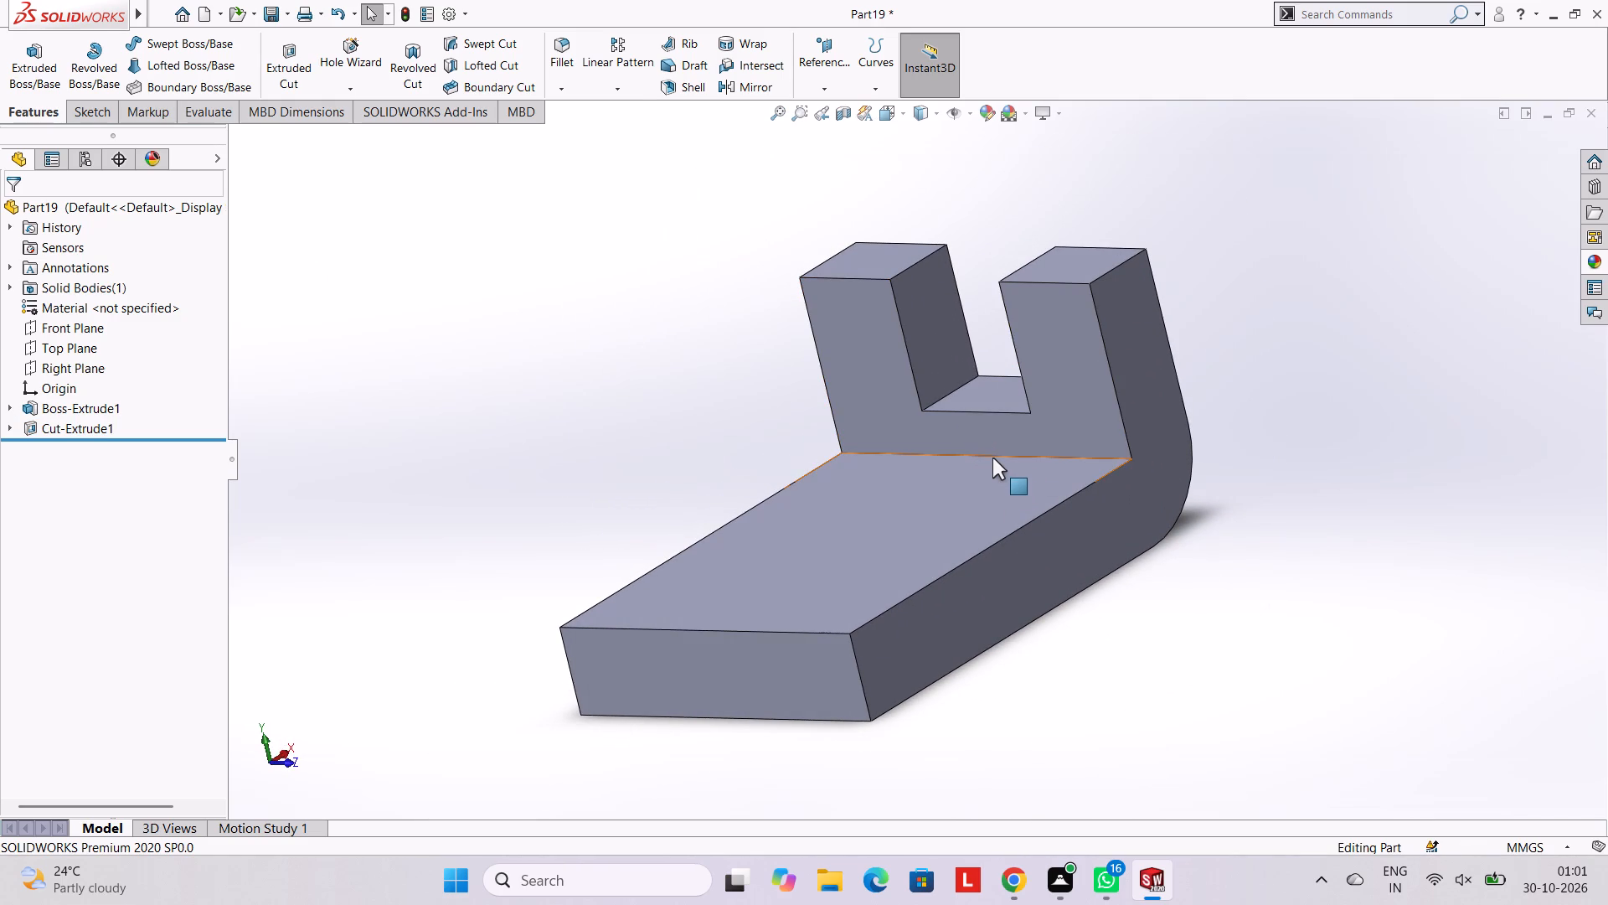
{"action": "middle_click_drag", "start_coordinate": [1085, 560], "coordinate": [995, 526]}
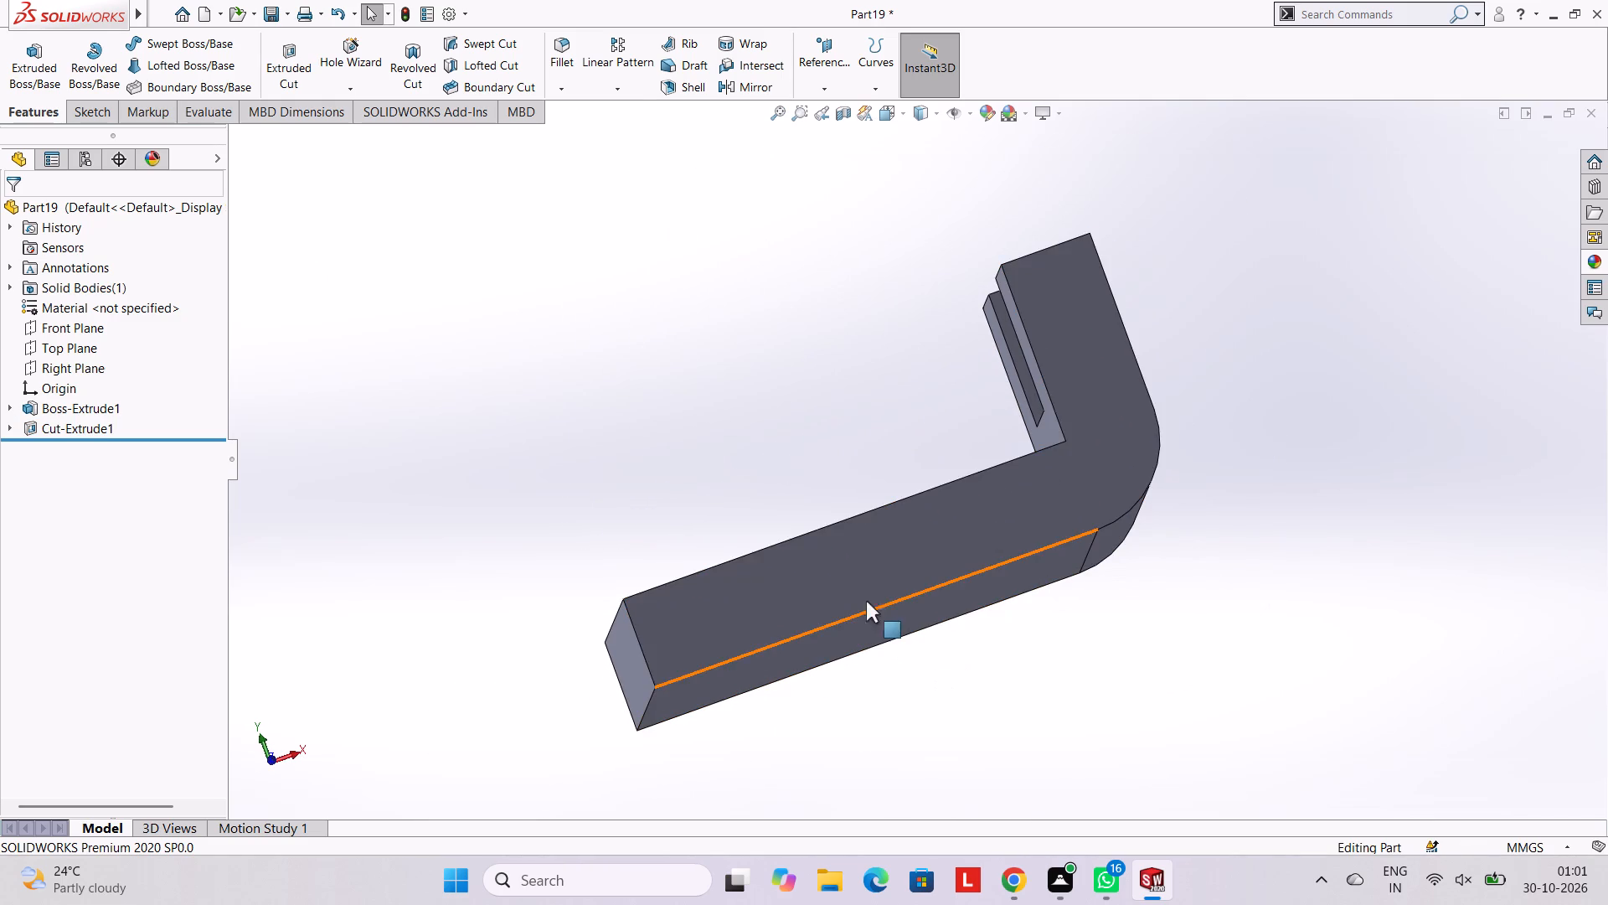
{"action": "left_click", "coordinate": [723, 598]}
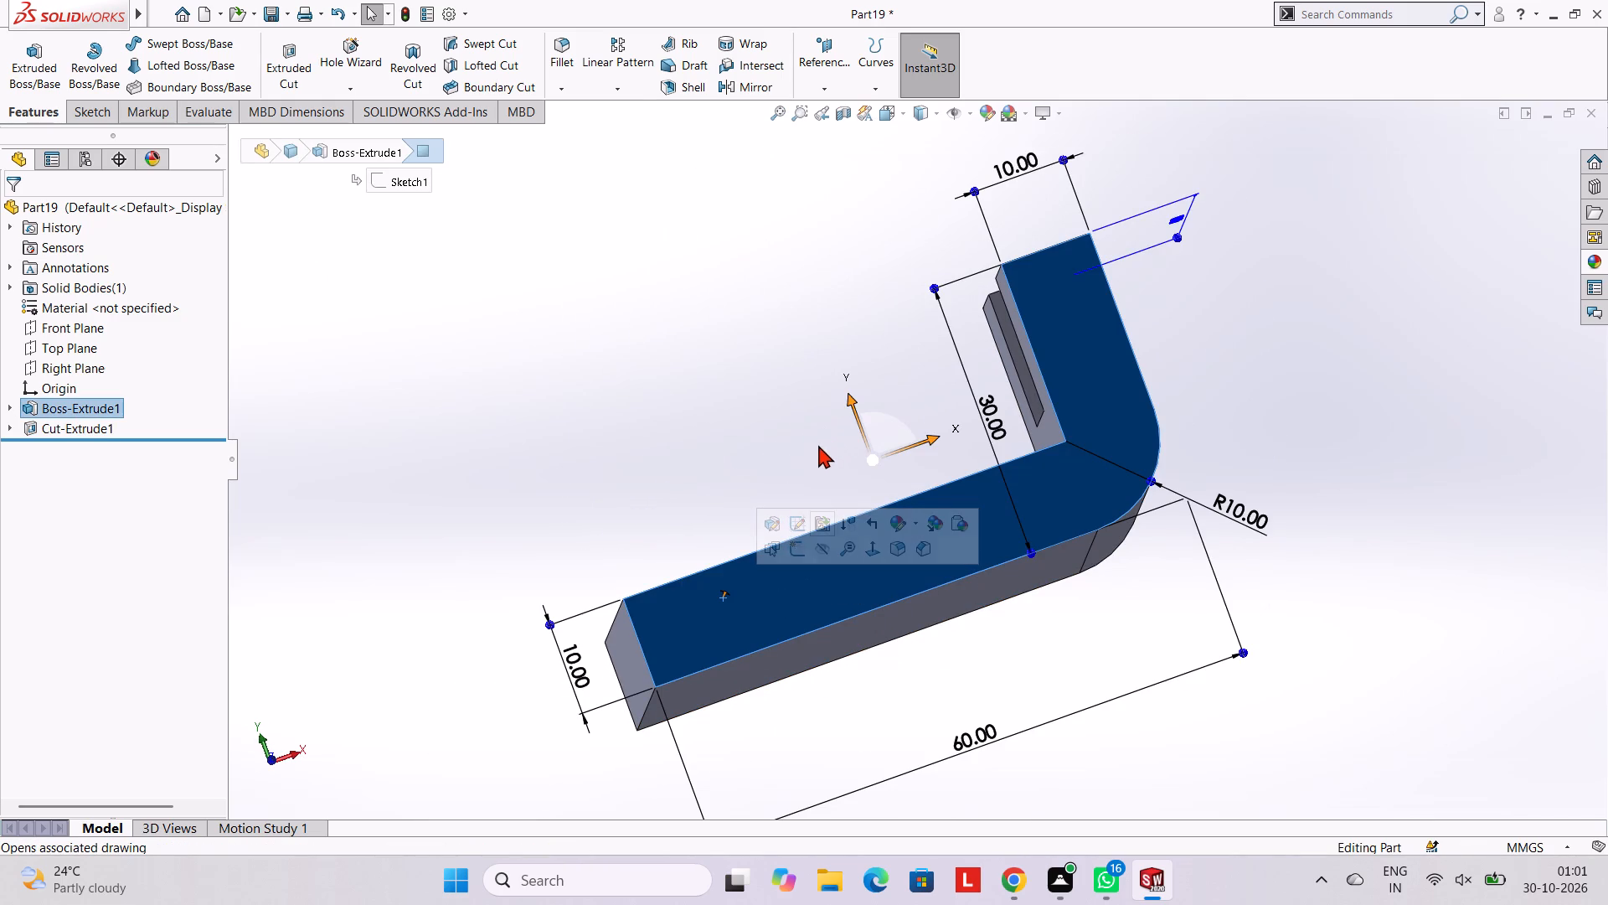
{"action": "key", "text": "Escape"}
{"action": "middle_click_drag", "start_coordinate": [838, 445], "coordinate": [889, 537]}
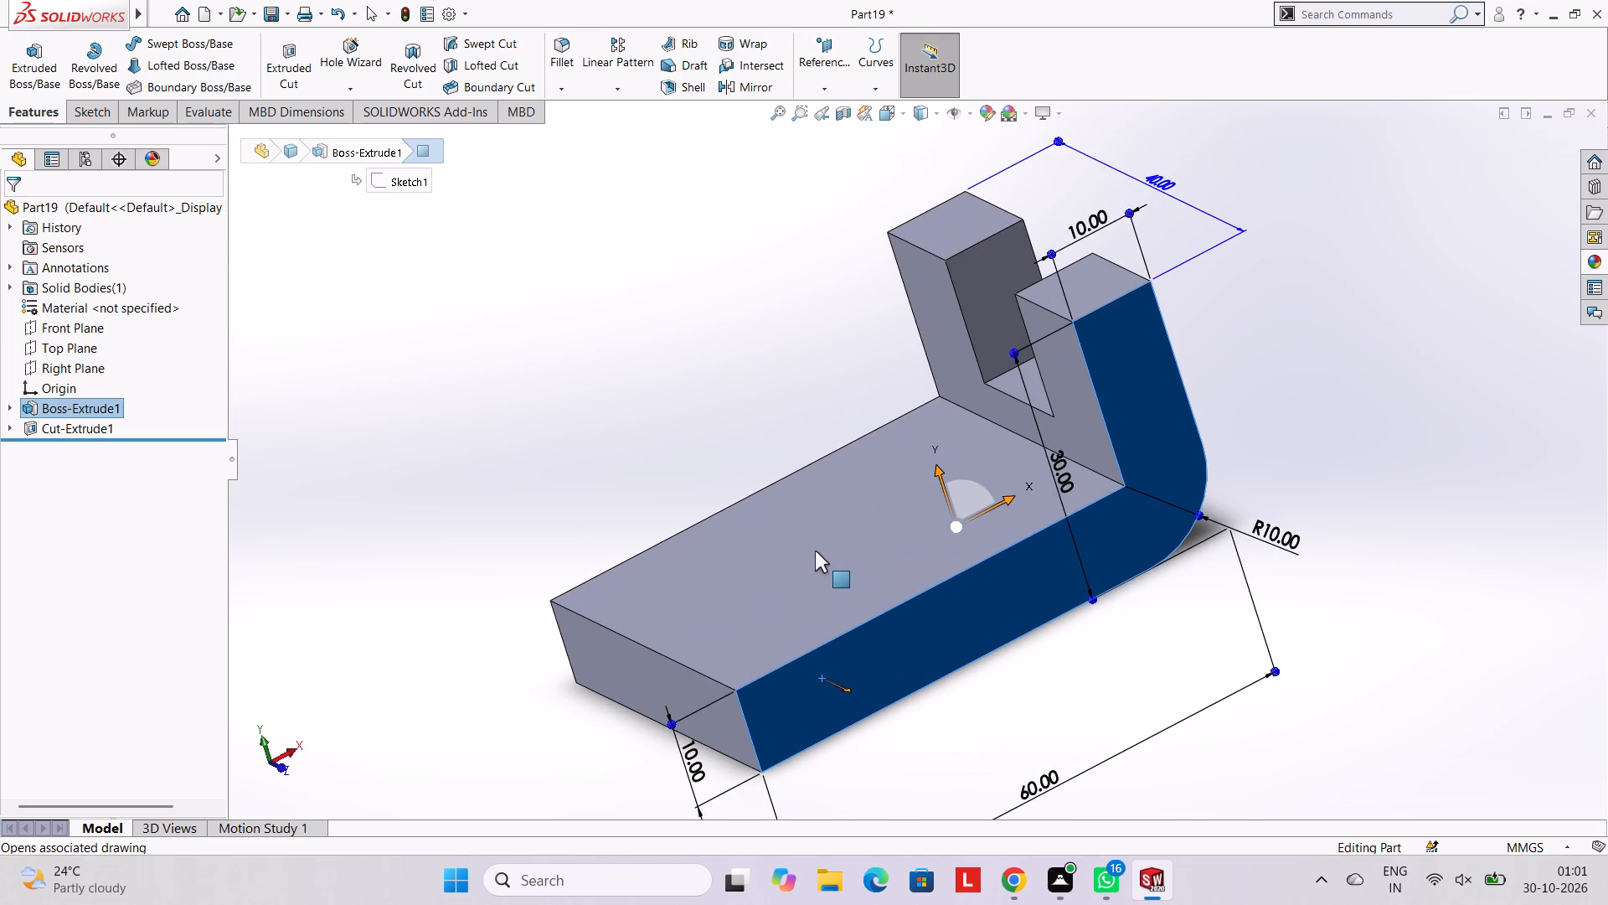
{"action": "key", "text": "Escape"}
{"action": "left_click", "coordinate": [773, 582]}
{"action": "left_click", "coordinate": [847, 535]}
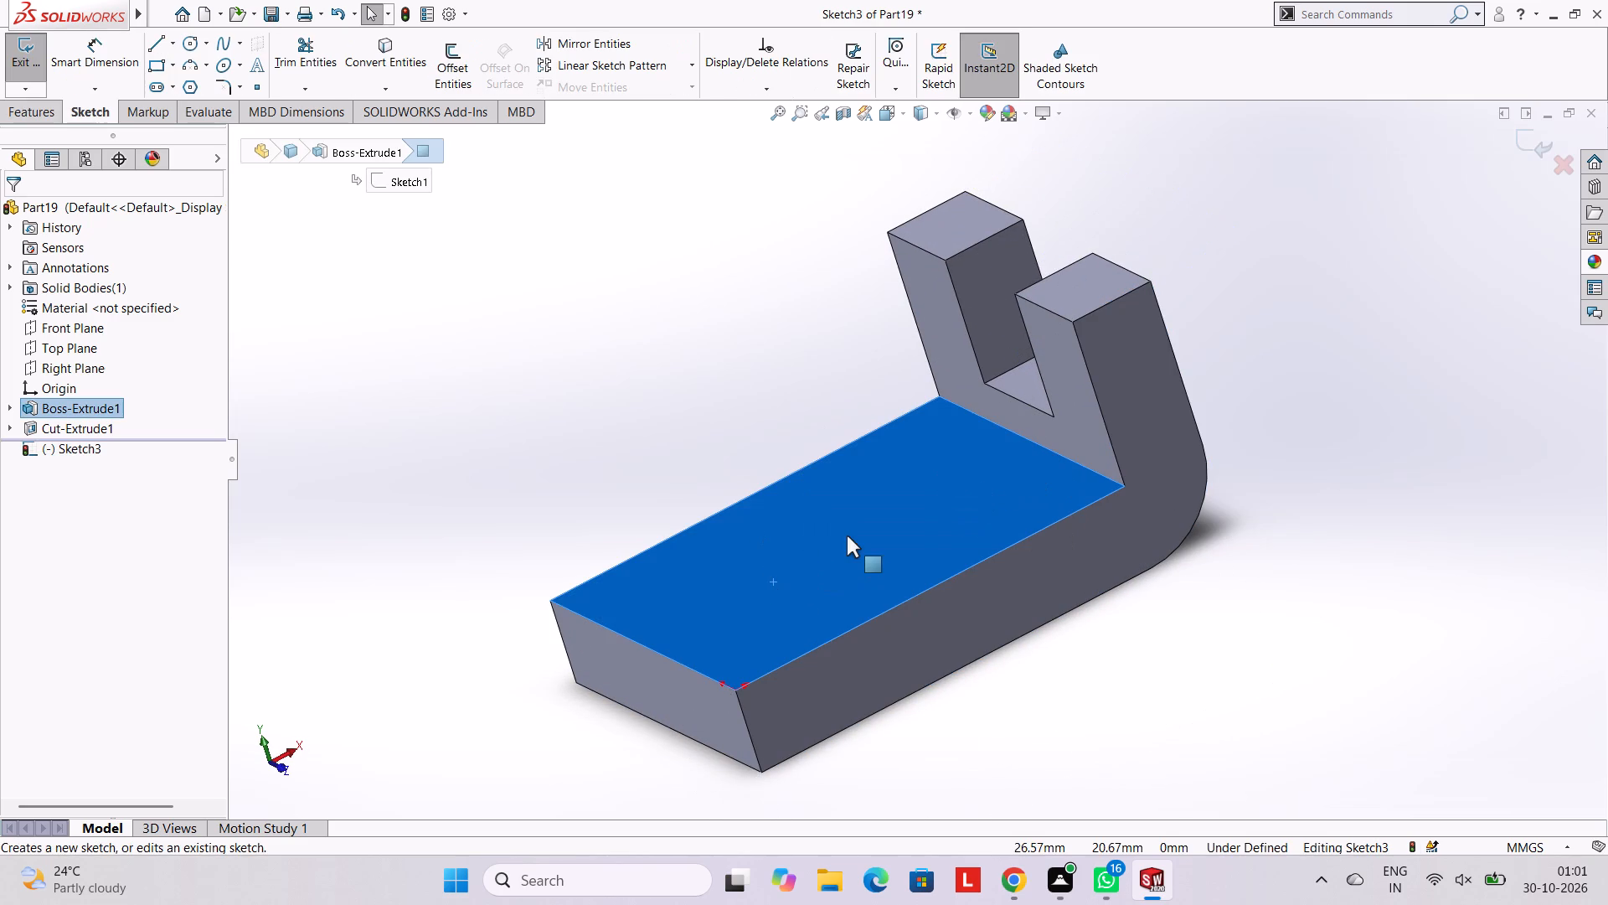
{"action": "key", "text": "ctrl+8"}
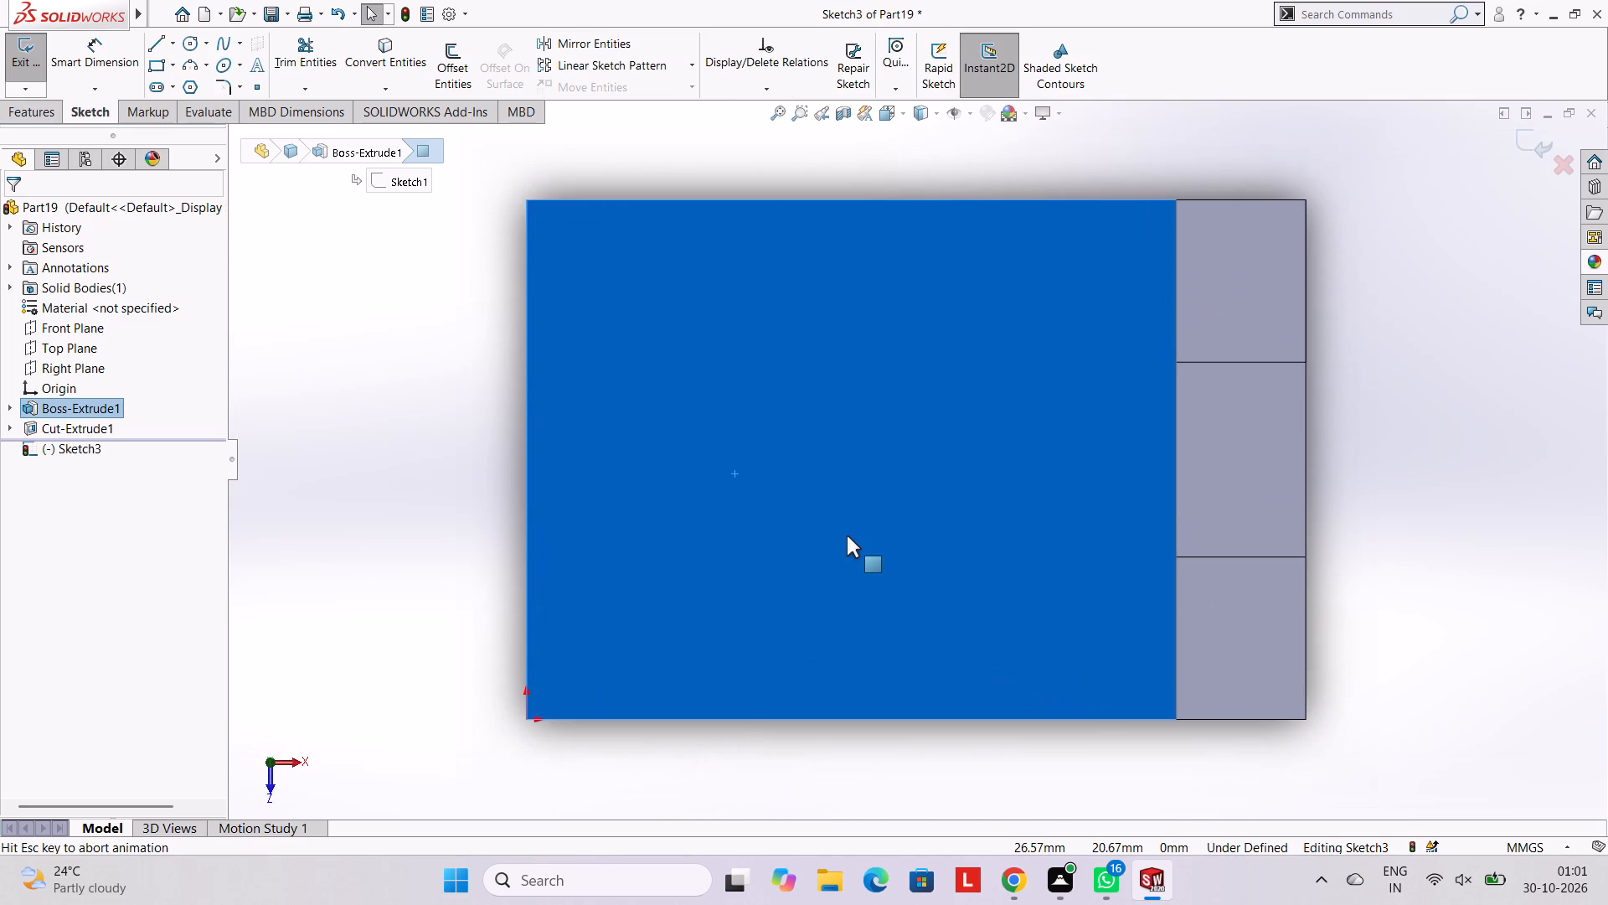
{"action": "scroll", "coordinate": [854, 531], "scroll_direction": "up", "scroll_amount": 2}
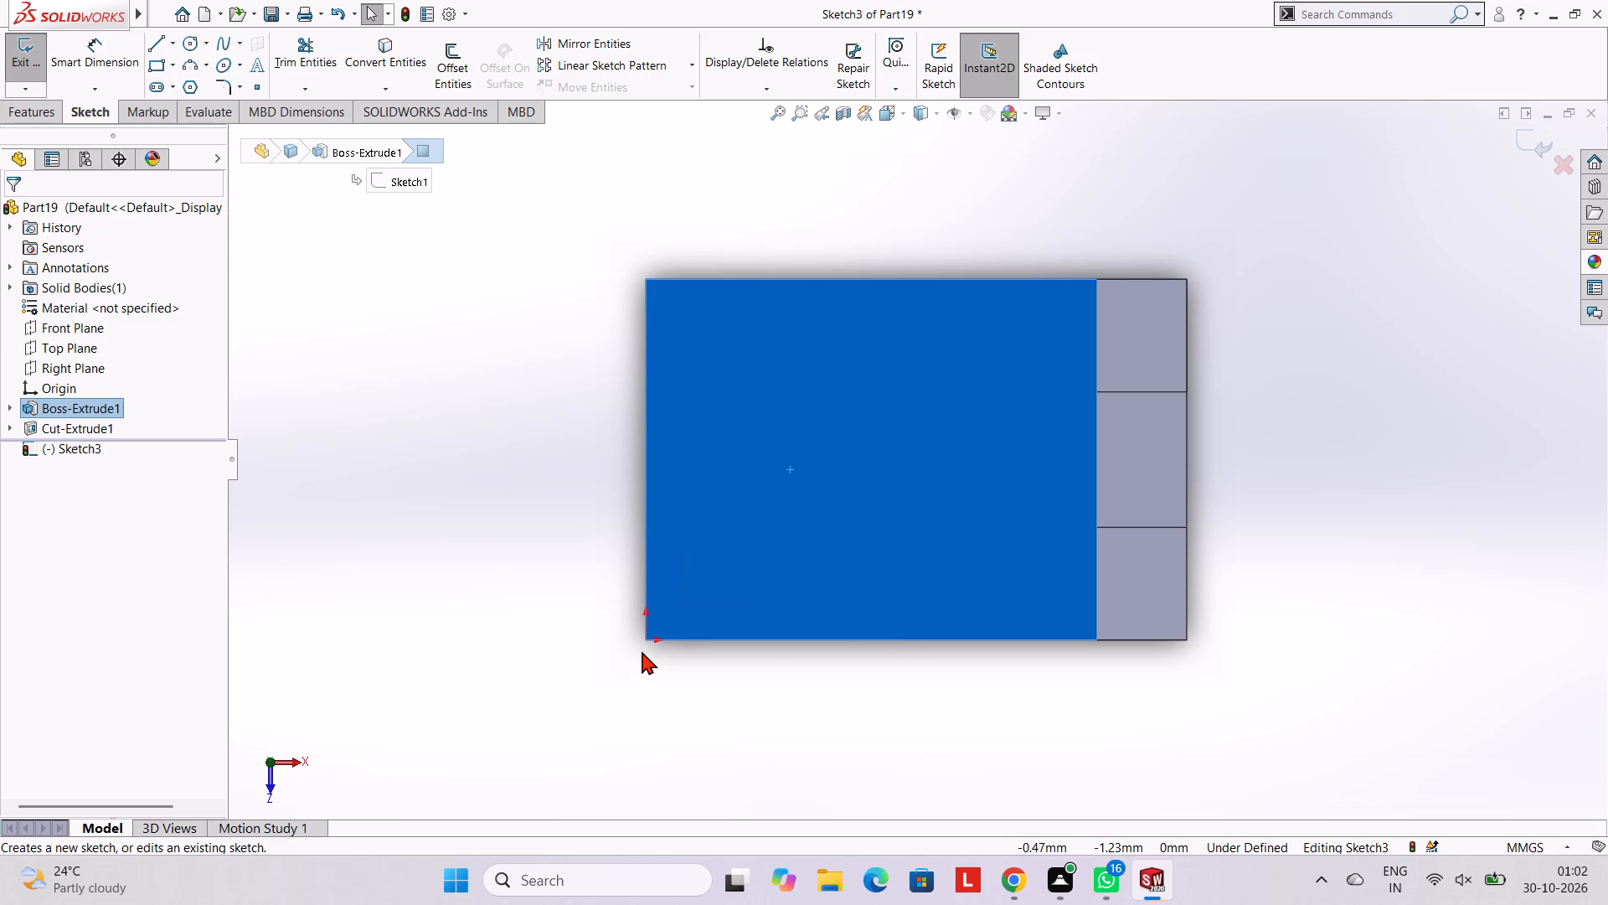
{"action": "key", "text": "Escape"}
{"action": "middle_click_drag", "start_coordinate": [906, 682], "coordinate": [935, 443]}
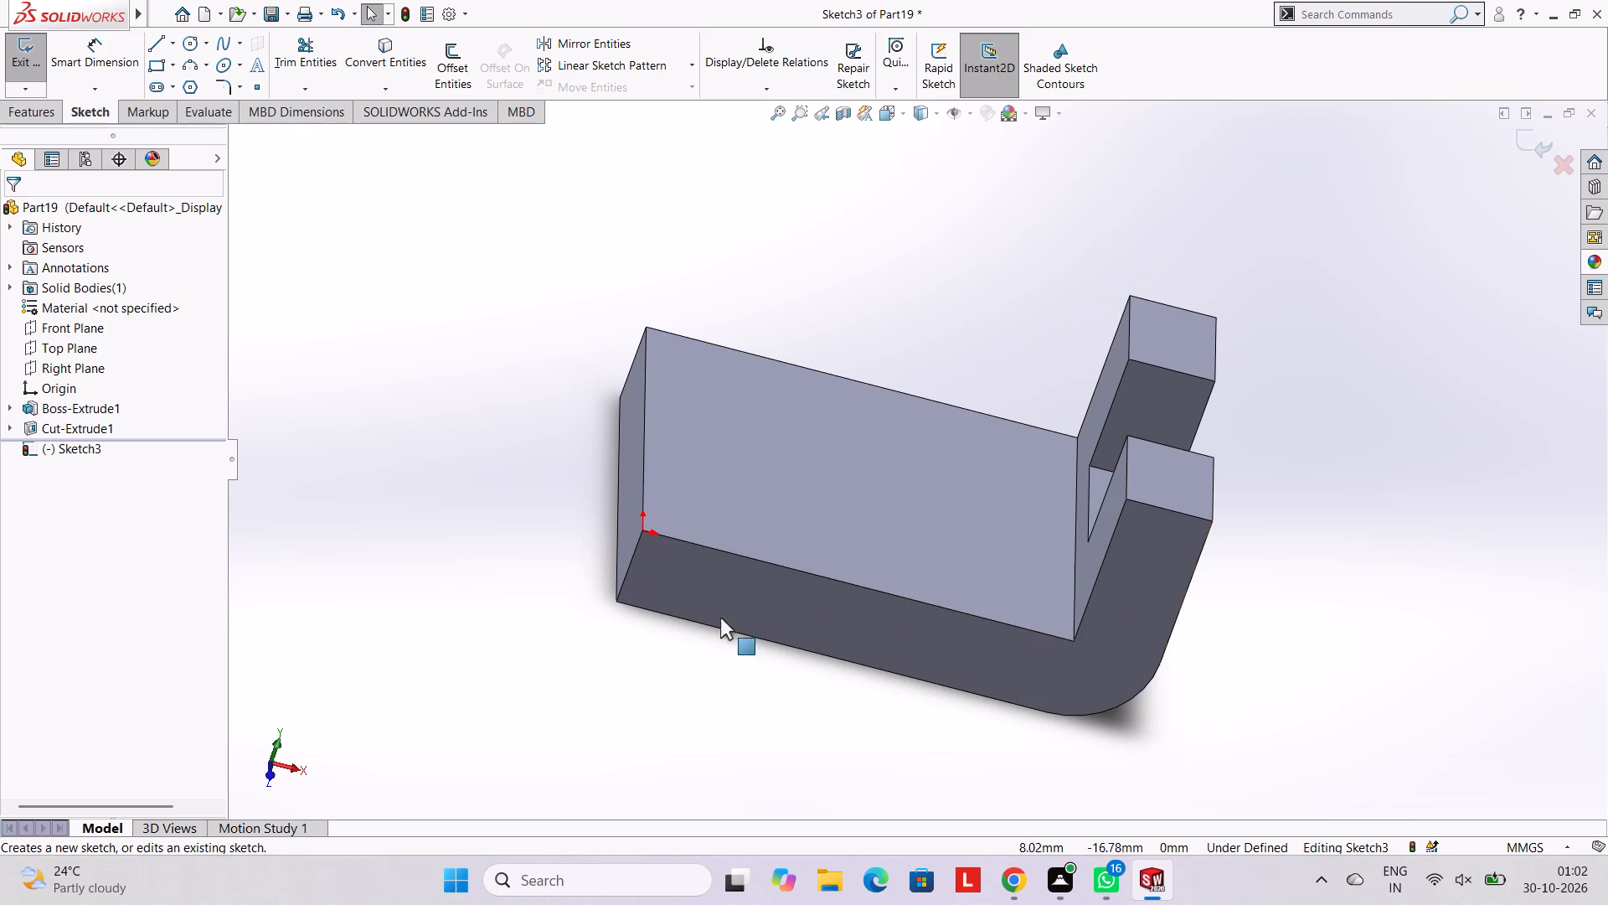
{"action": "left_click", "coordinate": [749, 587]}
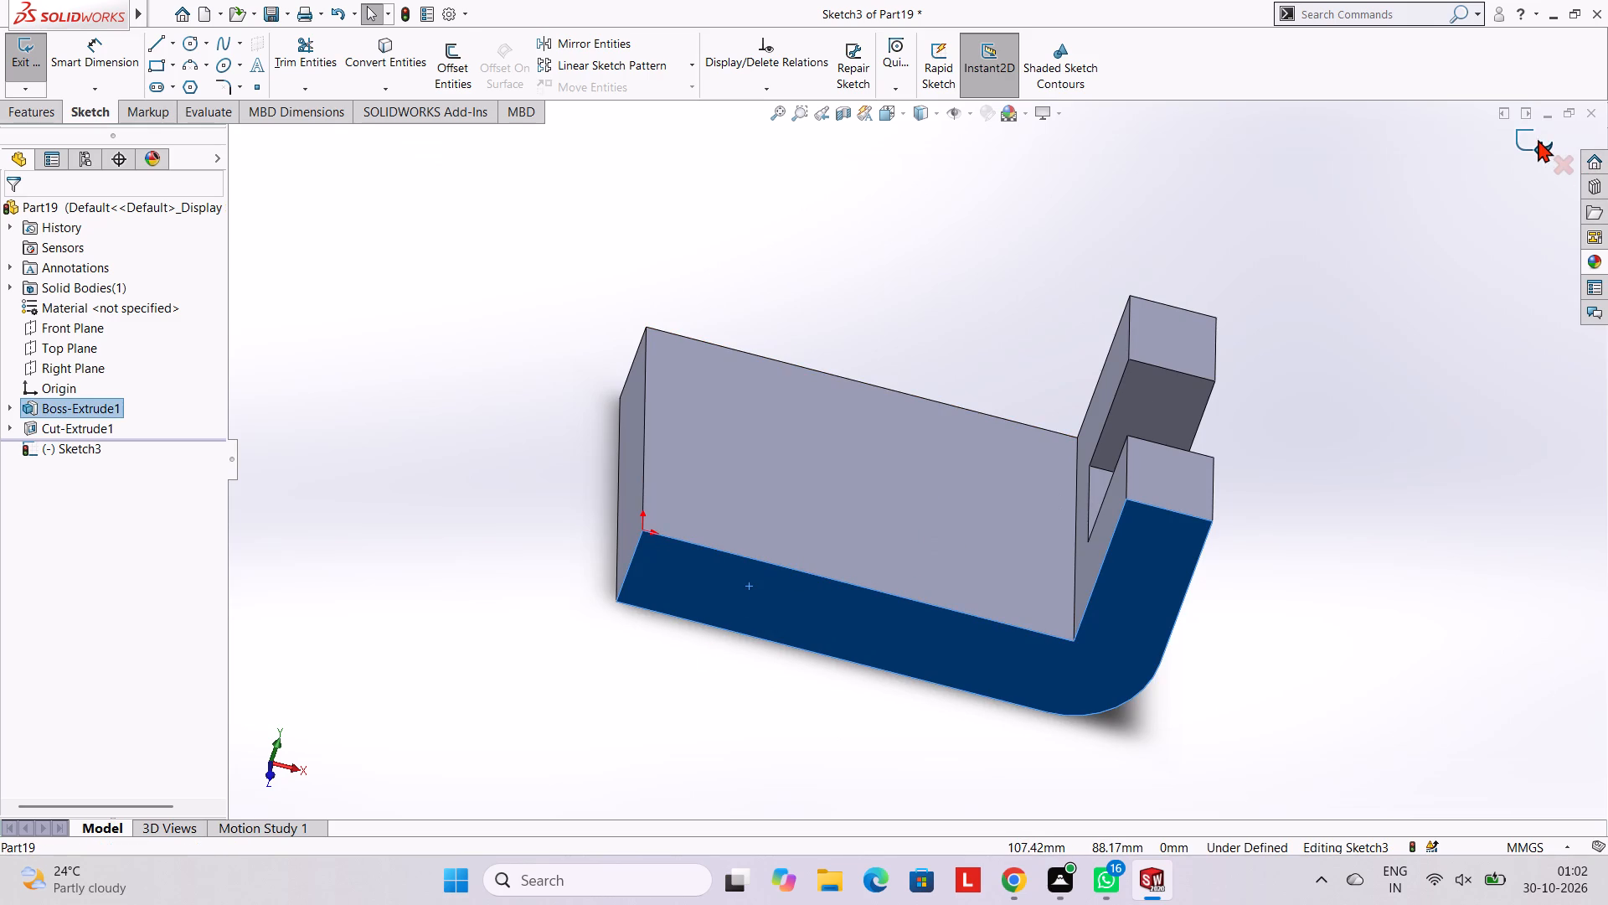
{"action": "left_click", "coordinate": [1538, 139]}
Open a new sketch on the bracket's L-shaped side face and view it face-on.
{"action": "left_click", "coordinate": [698, 574]}
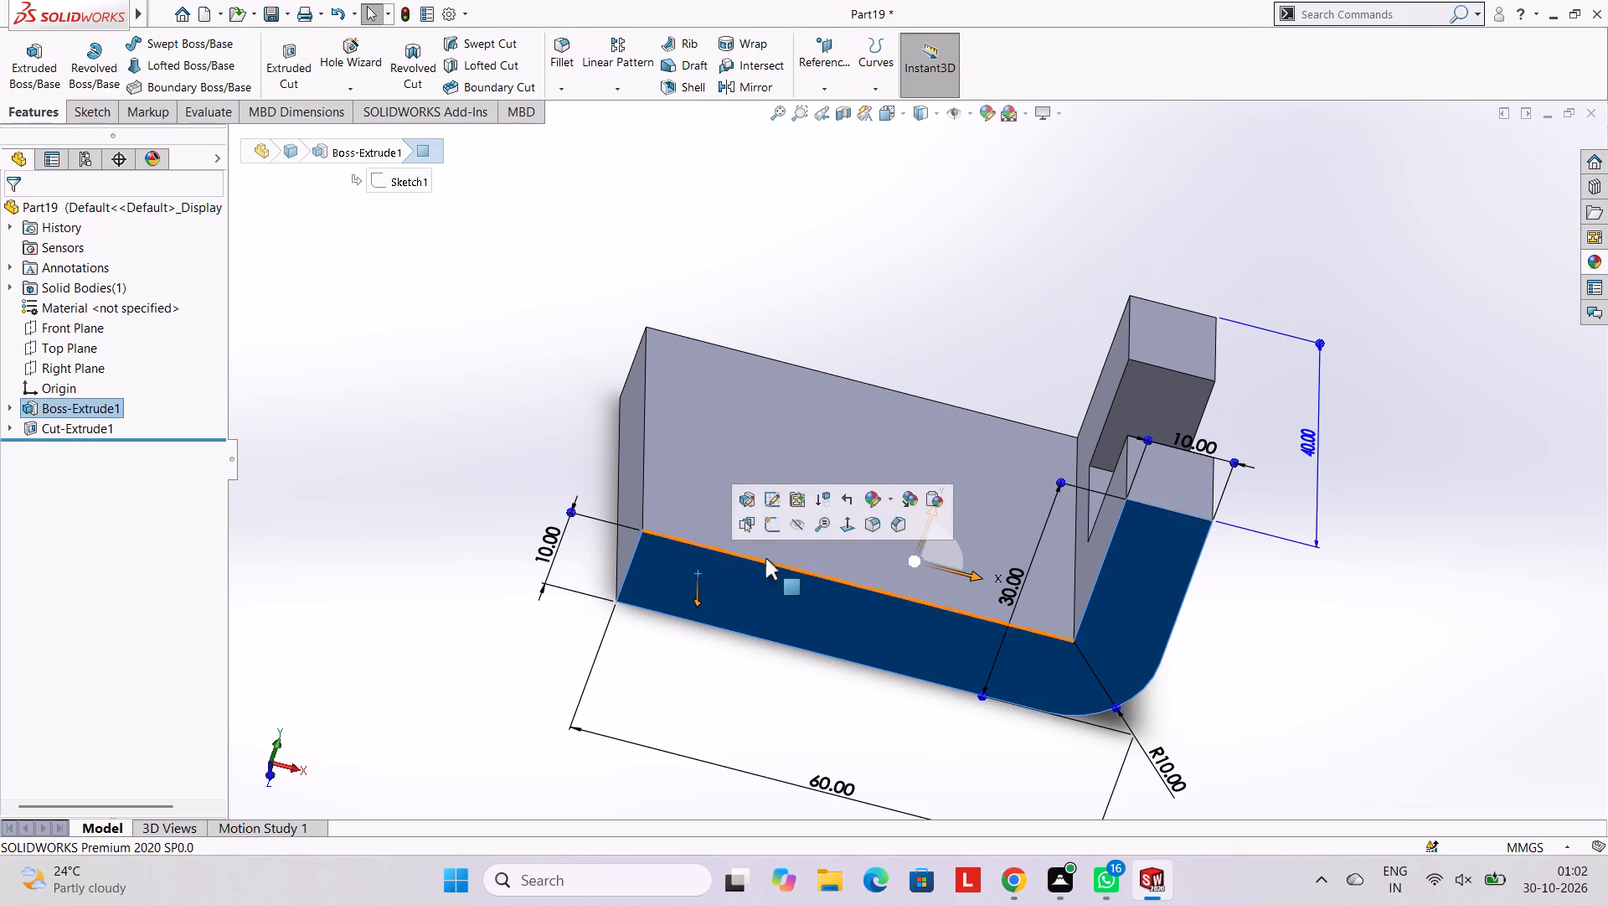
{"action": "left_click", "coordinate": [774, 525]}
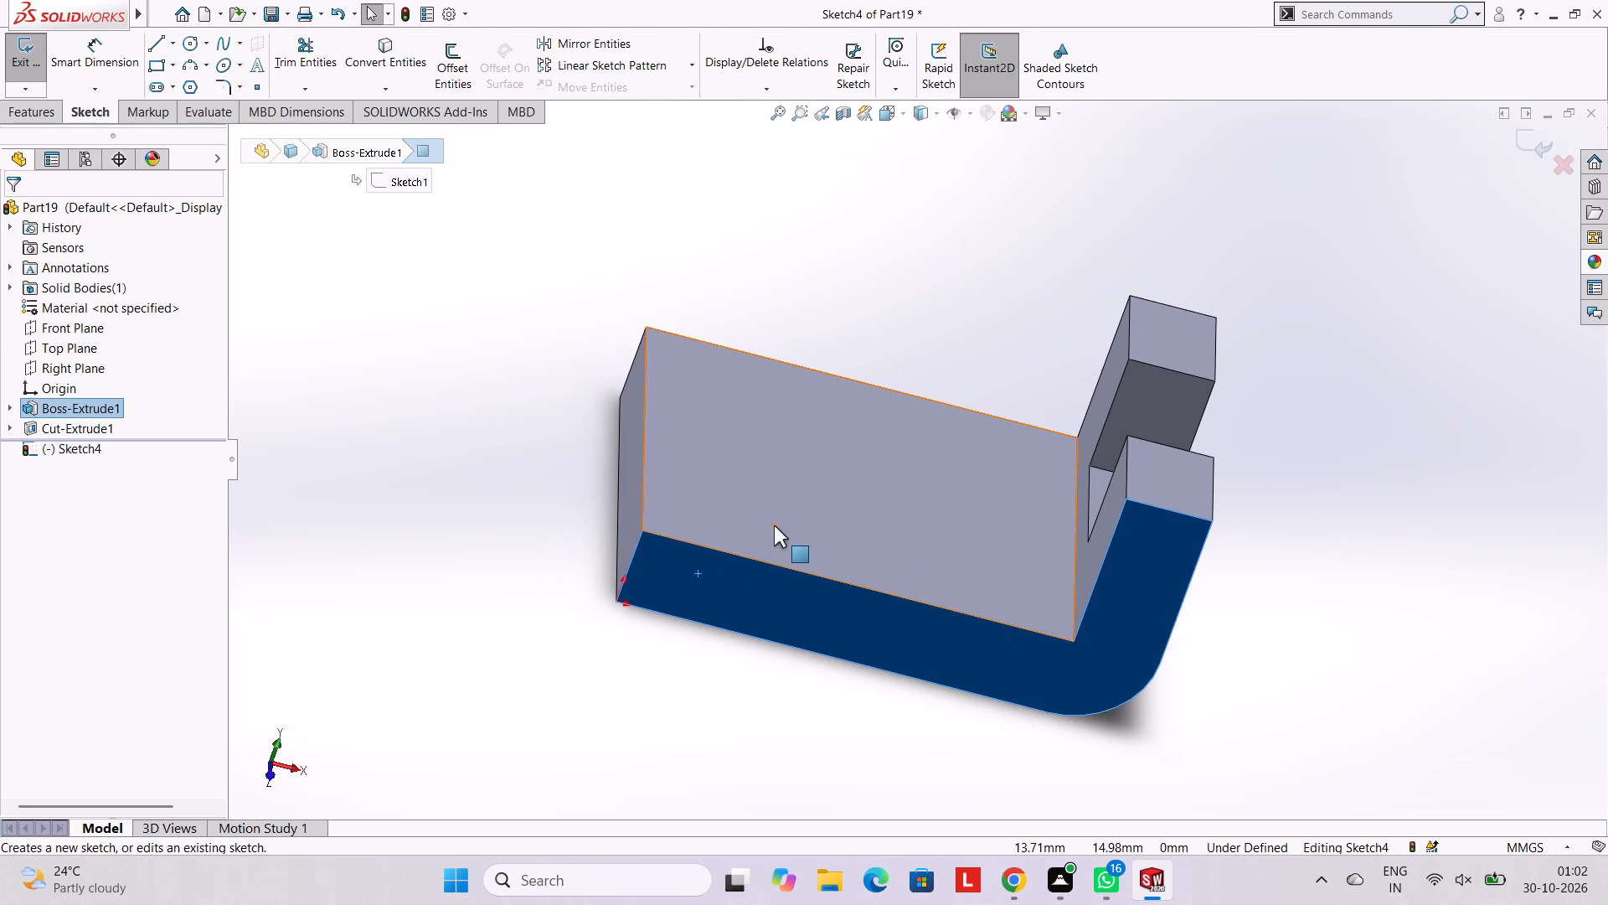
{"action": "key", "text": "ctrl+8"}
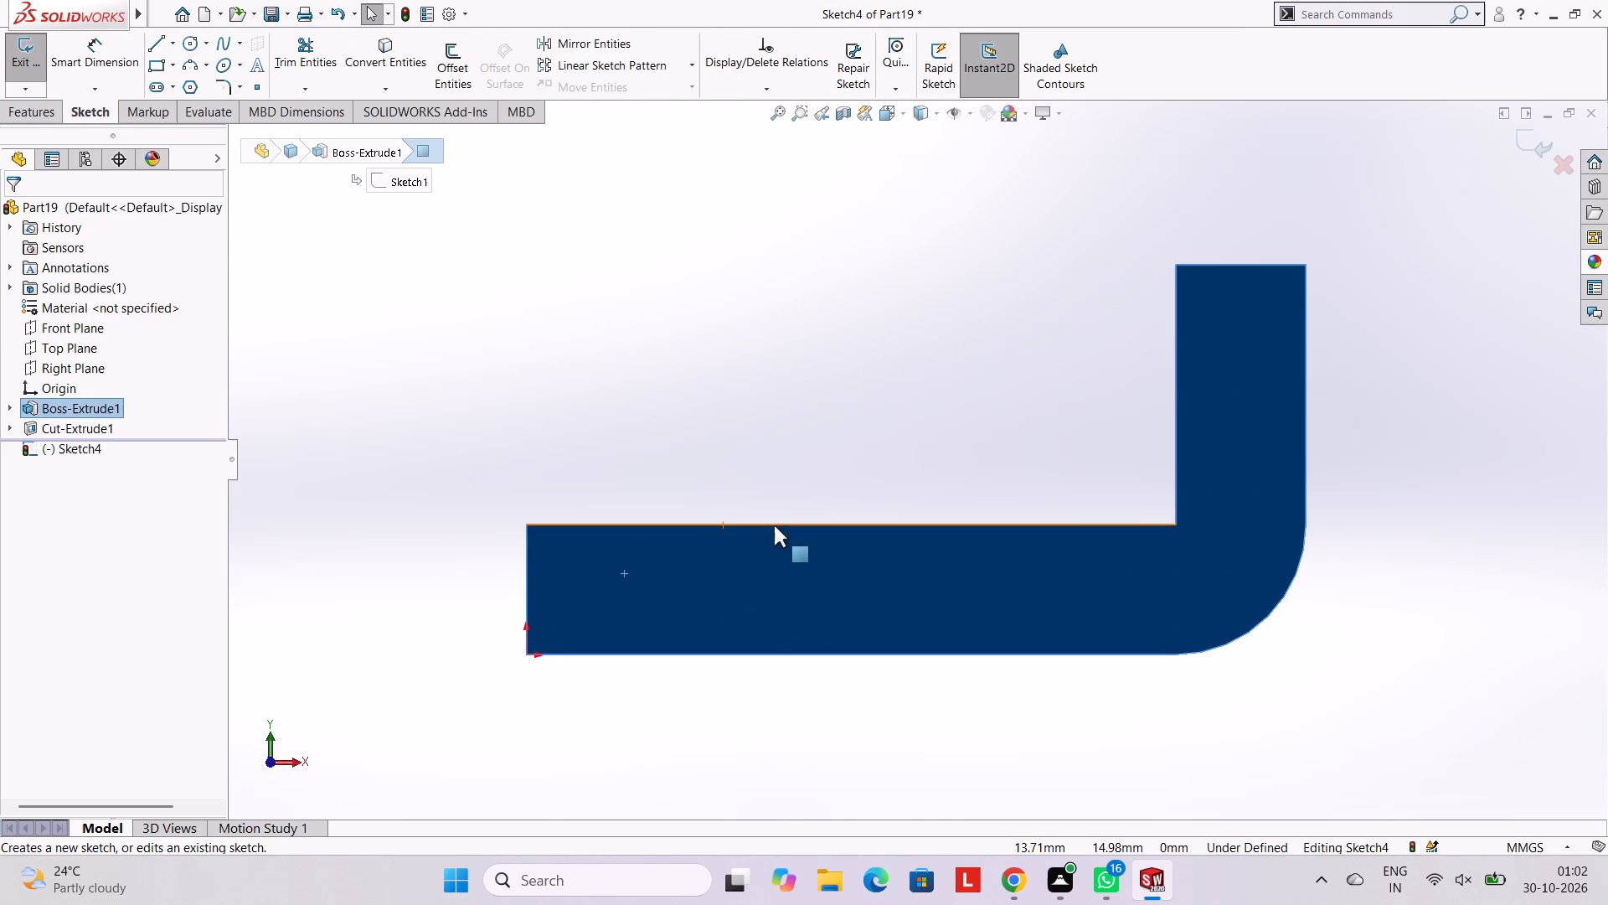
{"action": "scroll", "coordinate": [774, 525], "scroll_direction": "up", "scroll_amount": 3}
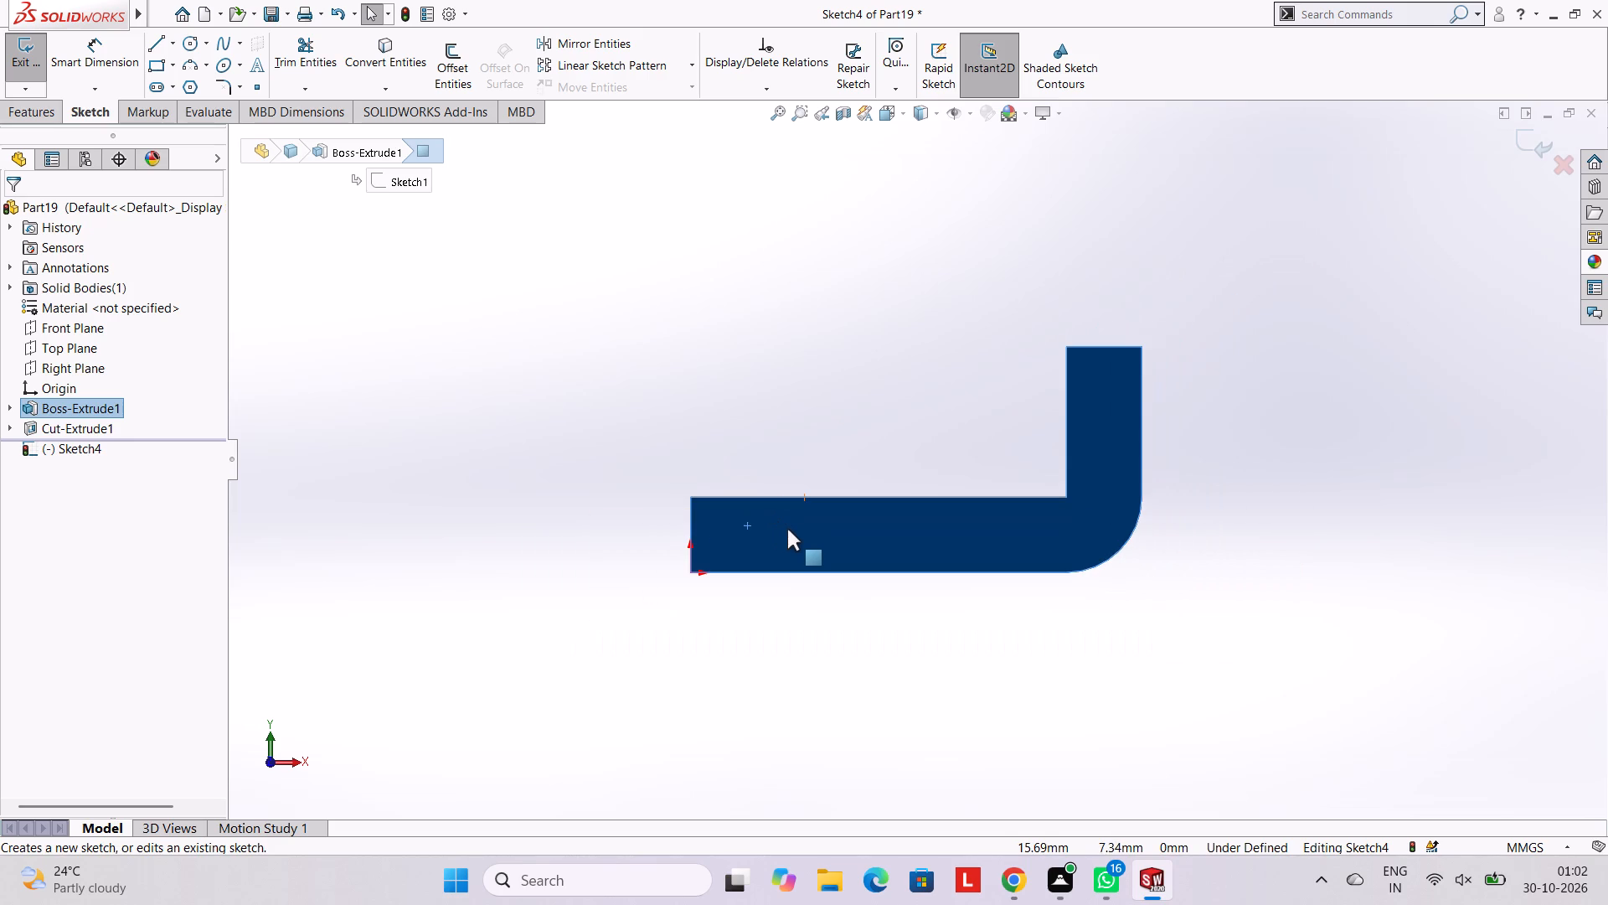
{"action": "scroll", "coordinate": [787, 529], "scroll_direction": "up", "scroll_amount": 1}
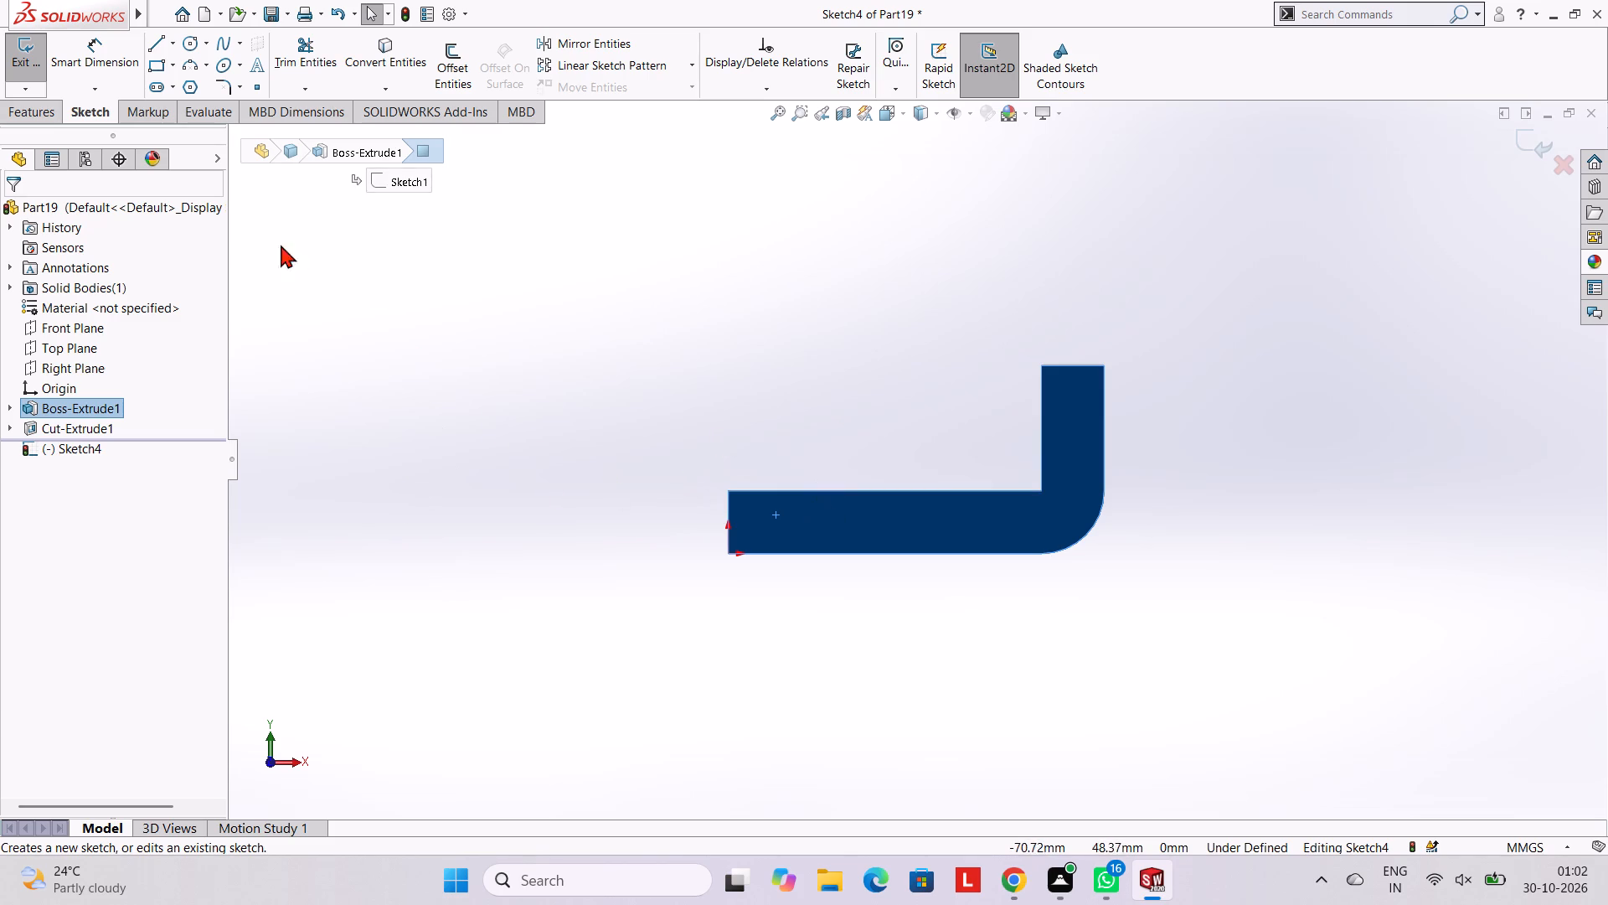
Sketch two parallel lines slanting down and outward from the base's free-end corners, the one from the upper corner about 48 mm long.
{"action": "left_click", "coordinate": [152, 44]}
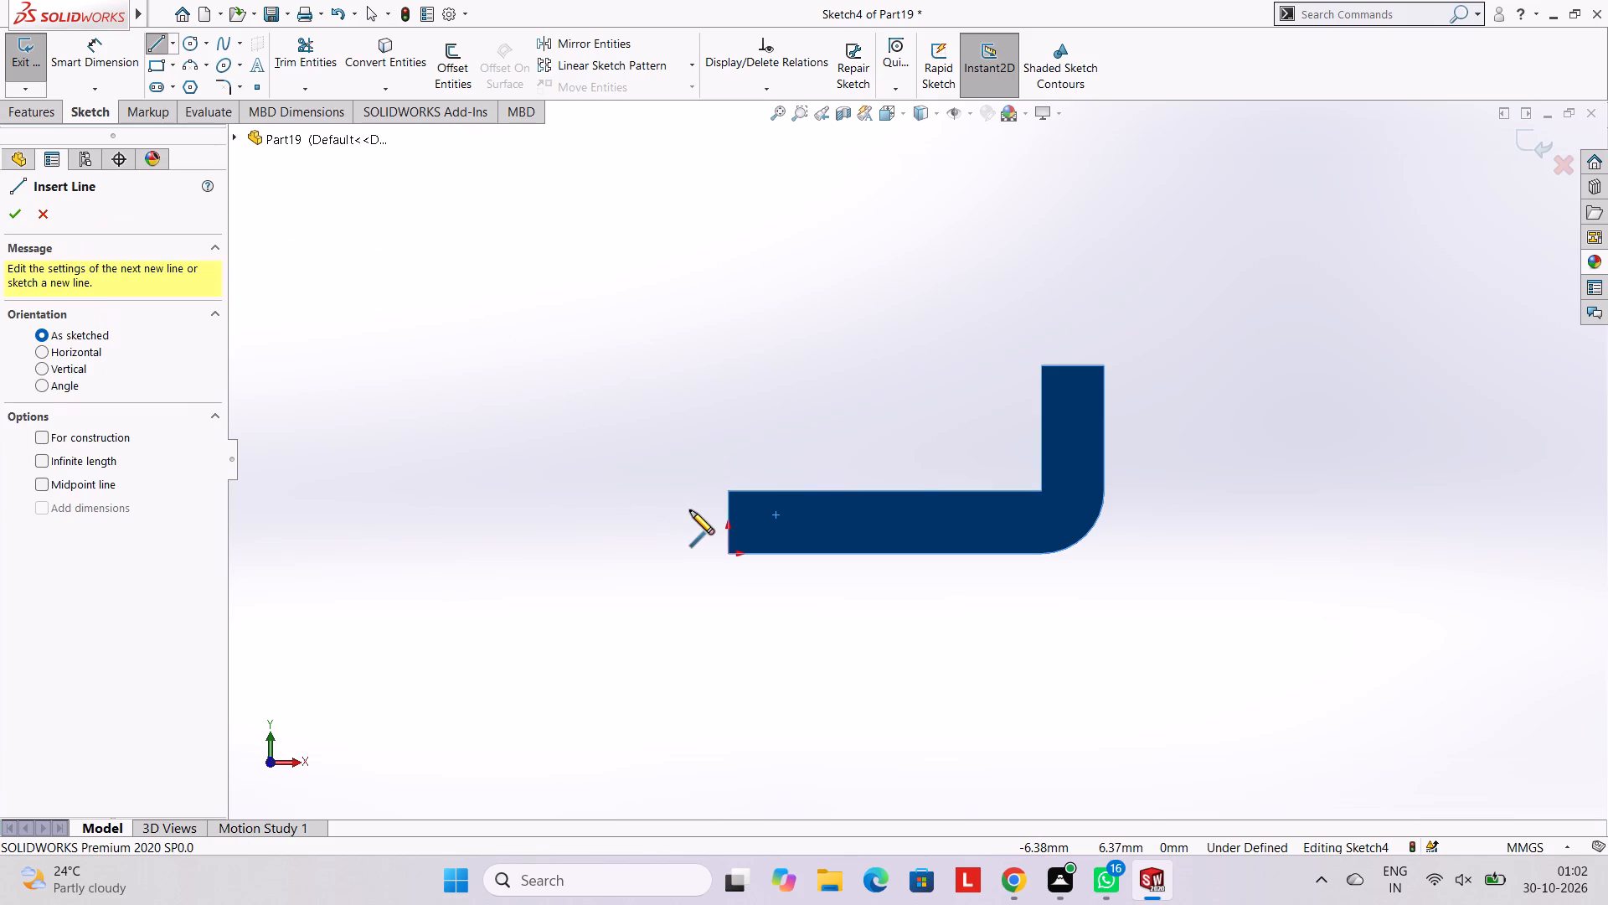
{"action": "left_click", "coordinate": [728, 552]}
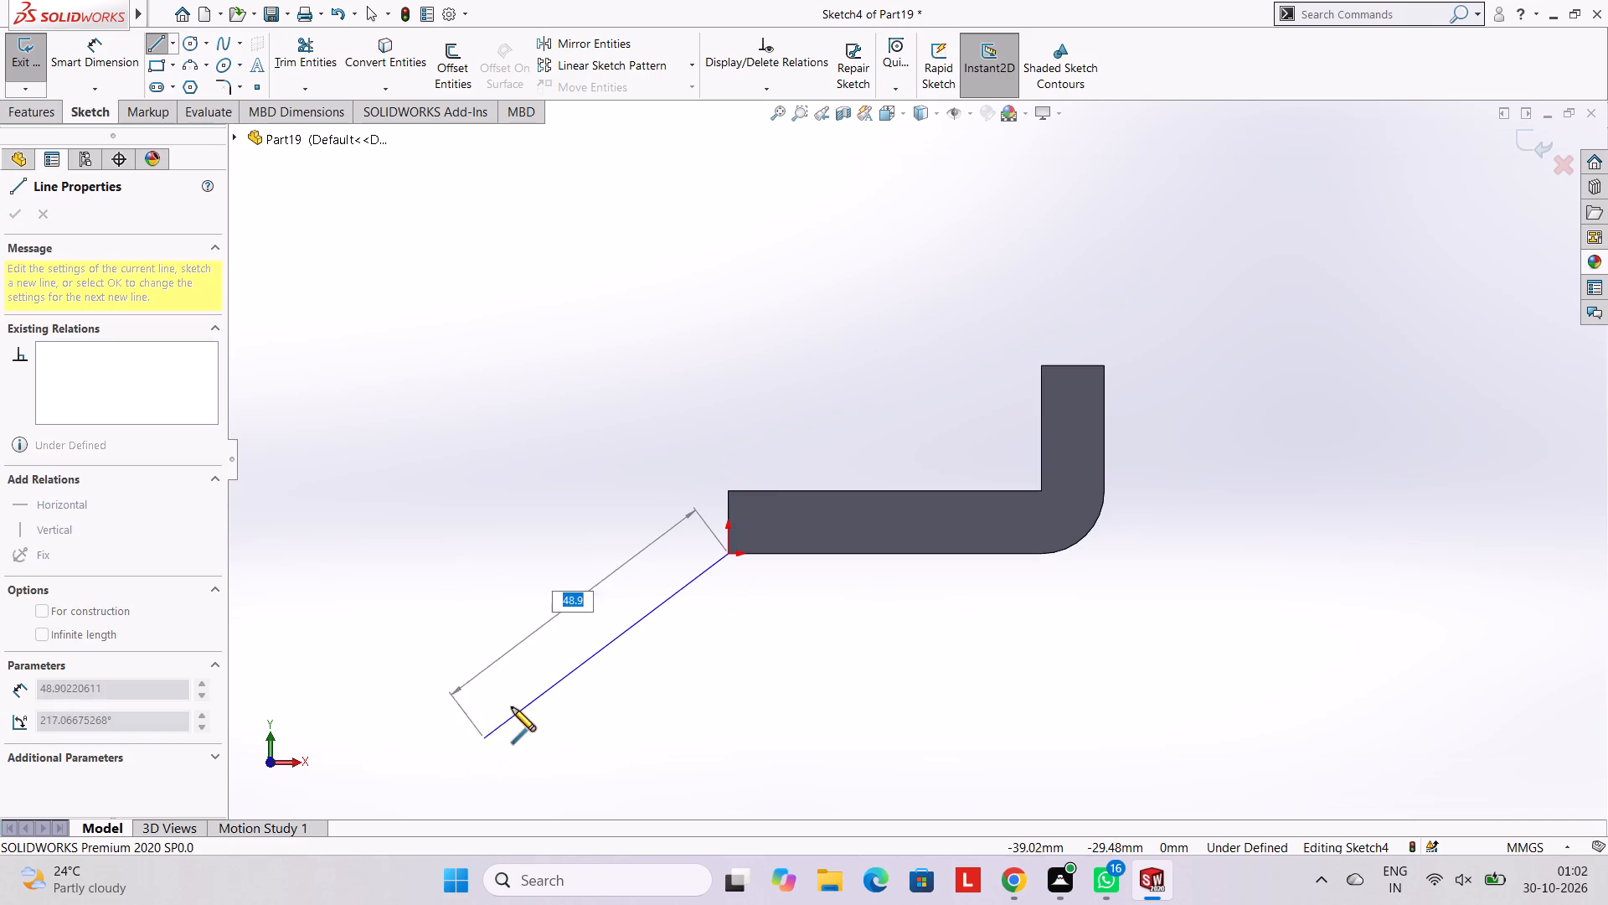
{"action": "left_click", "coordinate": [512, 707]}
{"action": "key", "text": "Escape"}
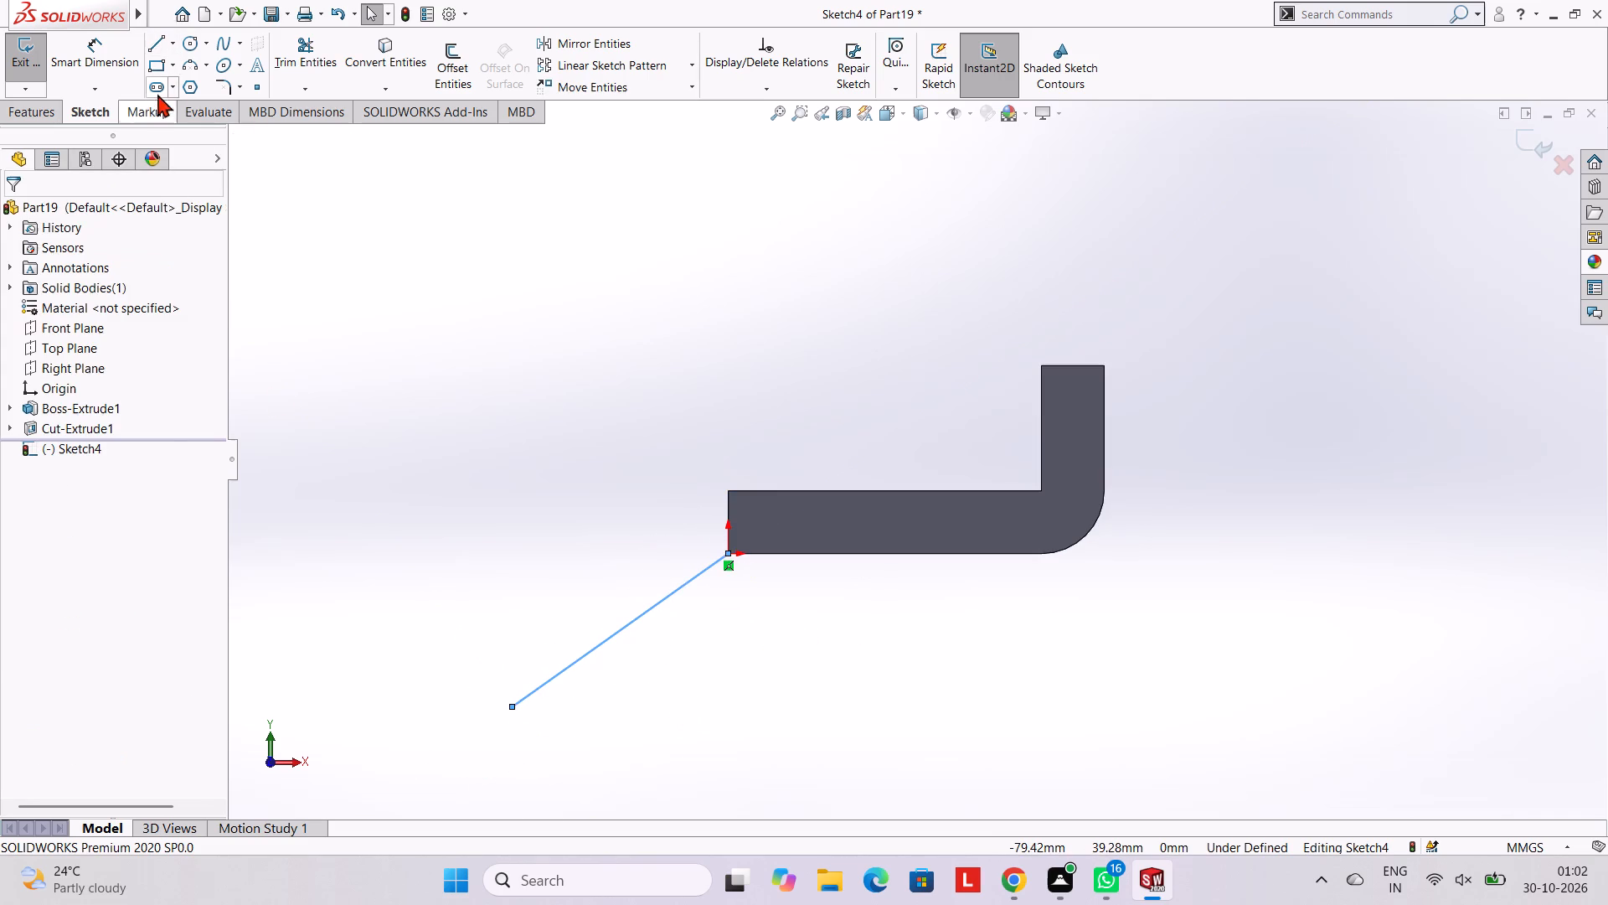
{"action": "left_click", "coordinate": [155, 47]}
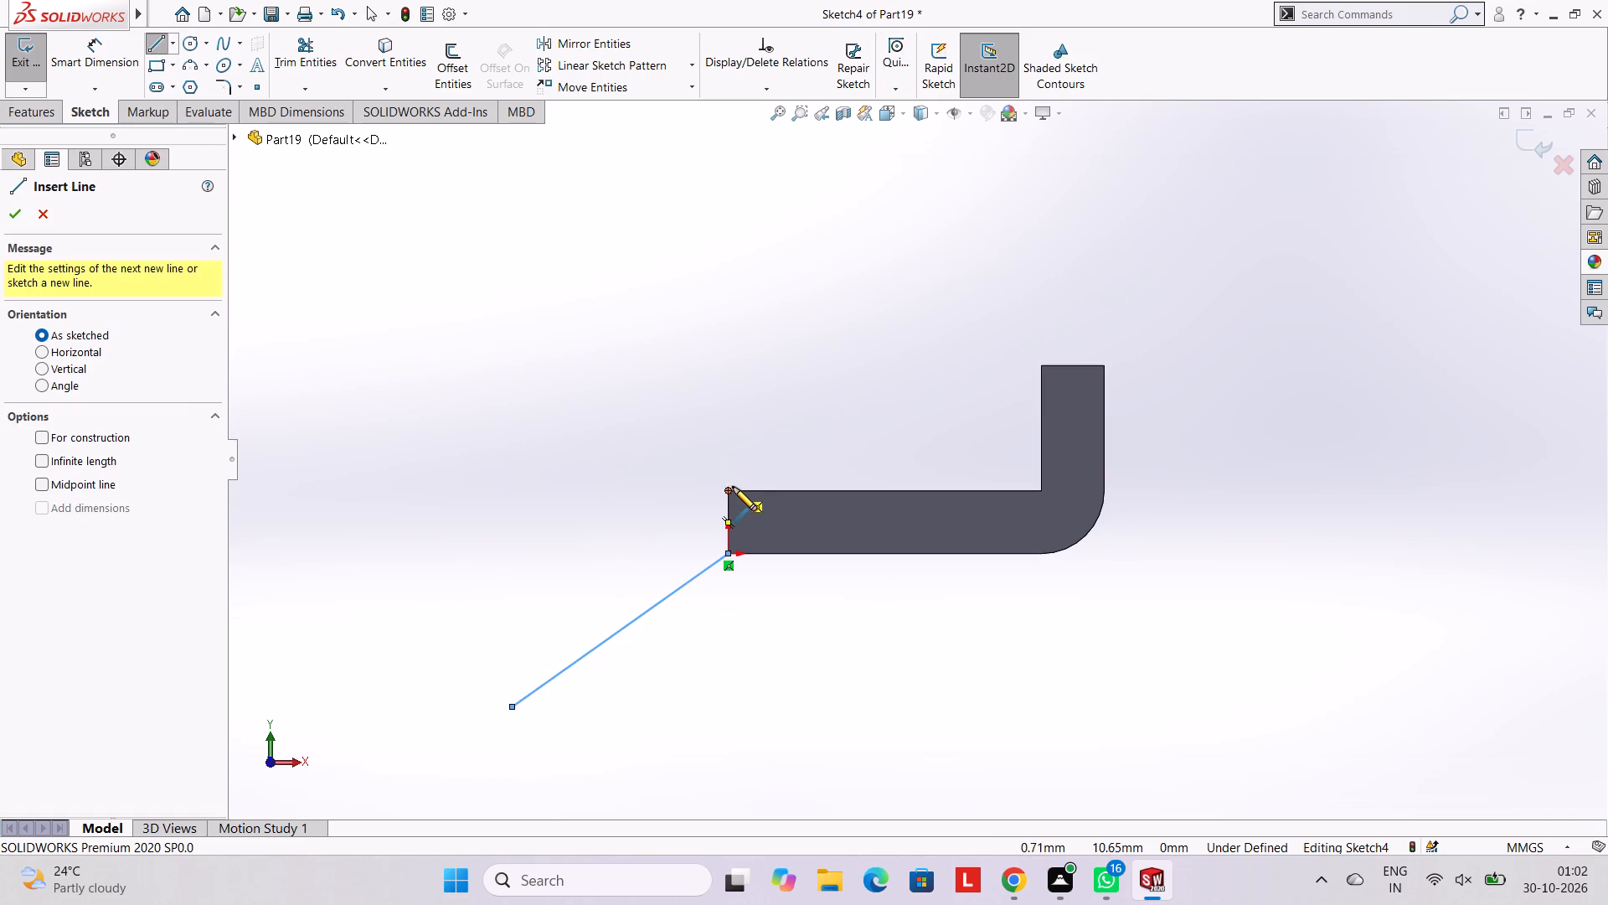
{"action": "left_click", "coordinate": [728, 486]}
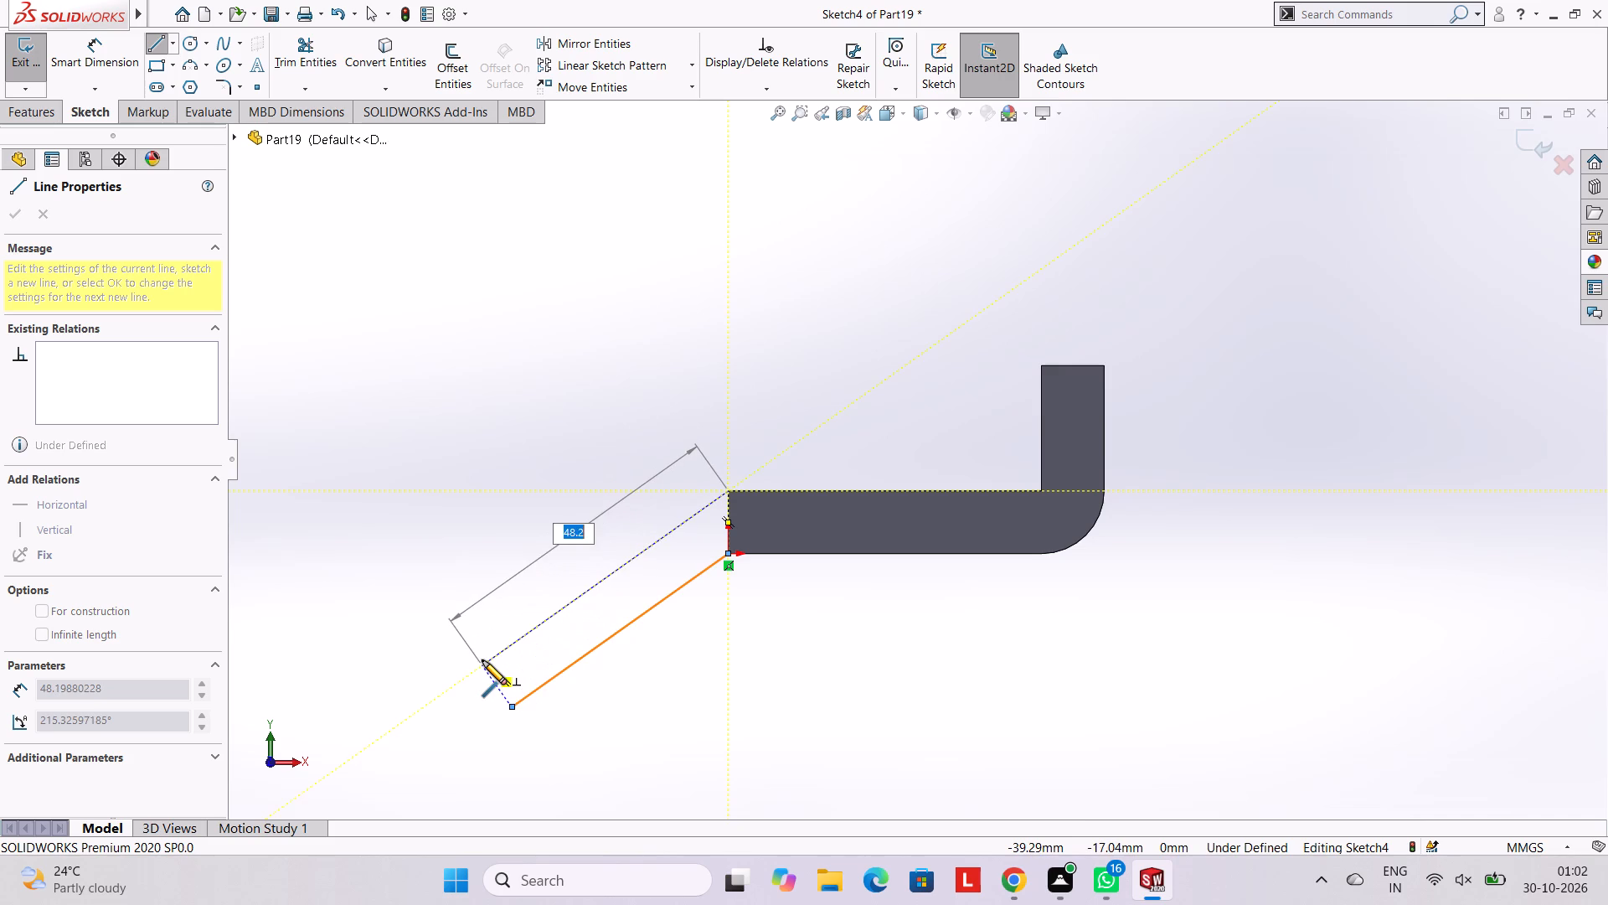
{"action": "left_click", "coordinate": [482, 660]}
{"action": "key", "text": "Escape"}
{"action": "key", "text": "Escape"}
{"action": "key", "text": "Escape"}
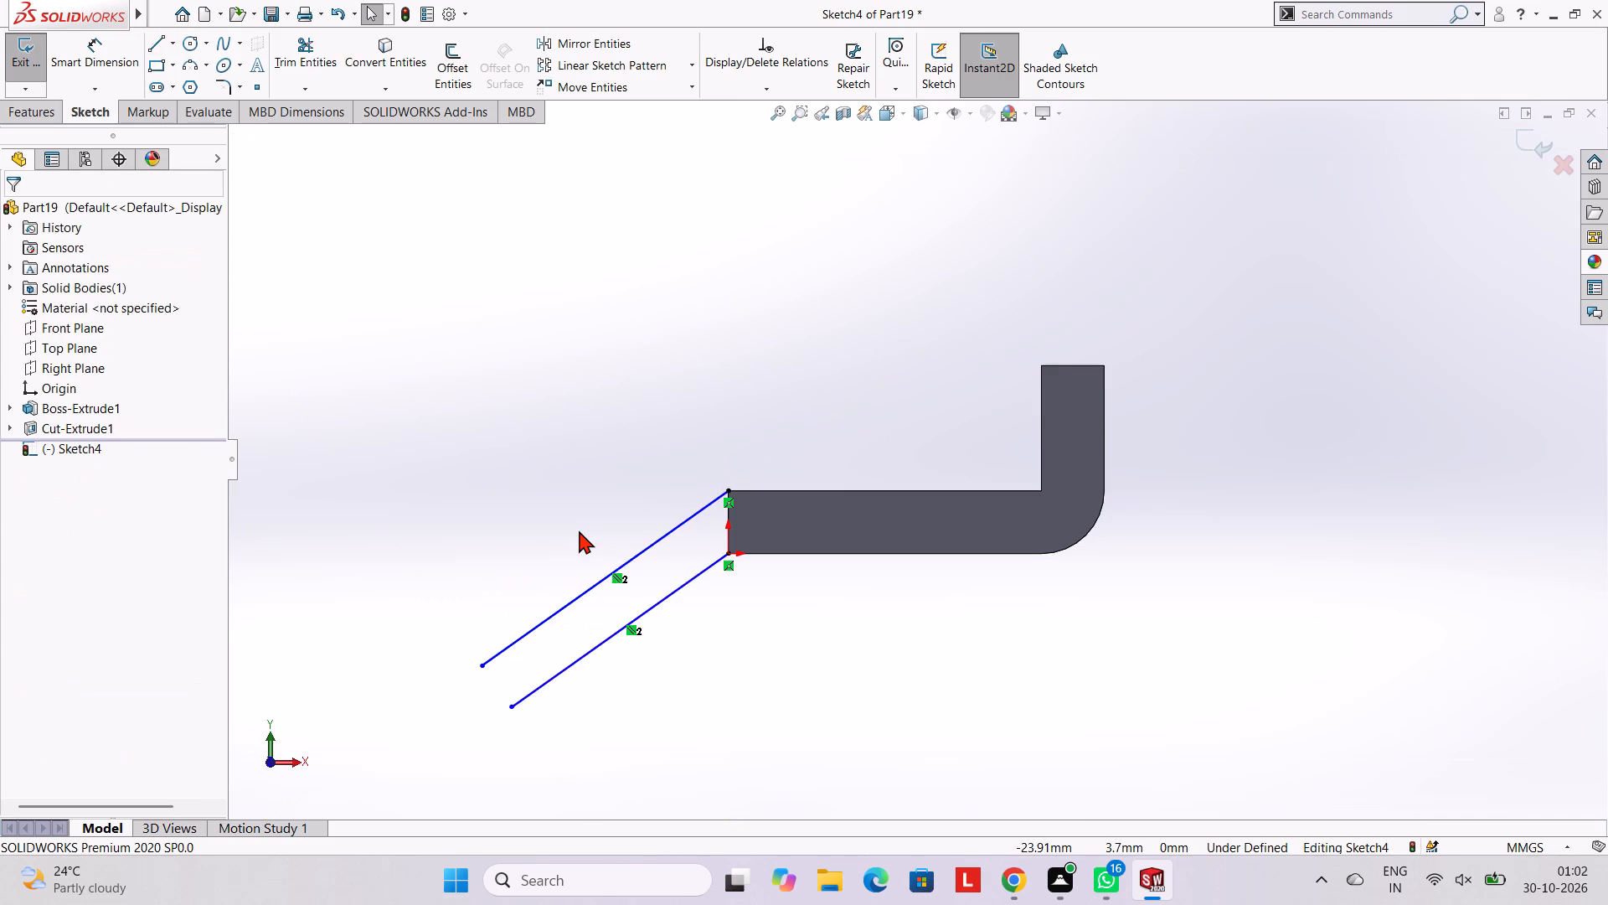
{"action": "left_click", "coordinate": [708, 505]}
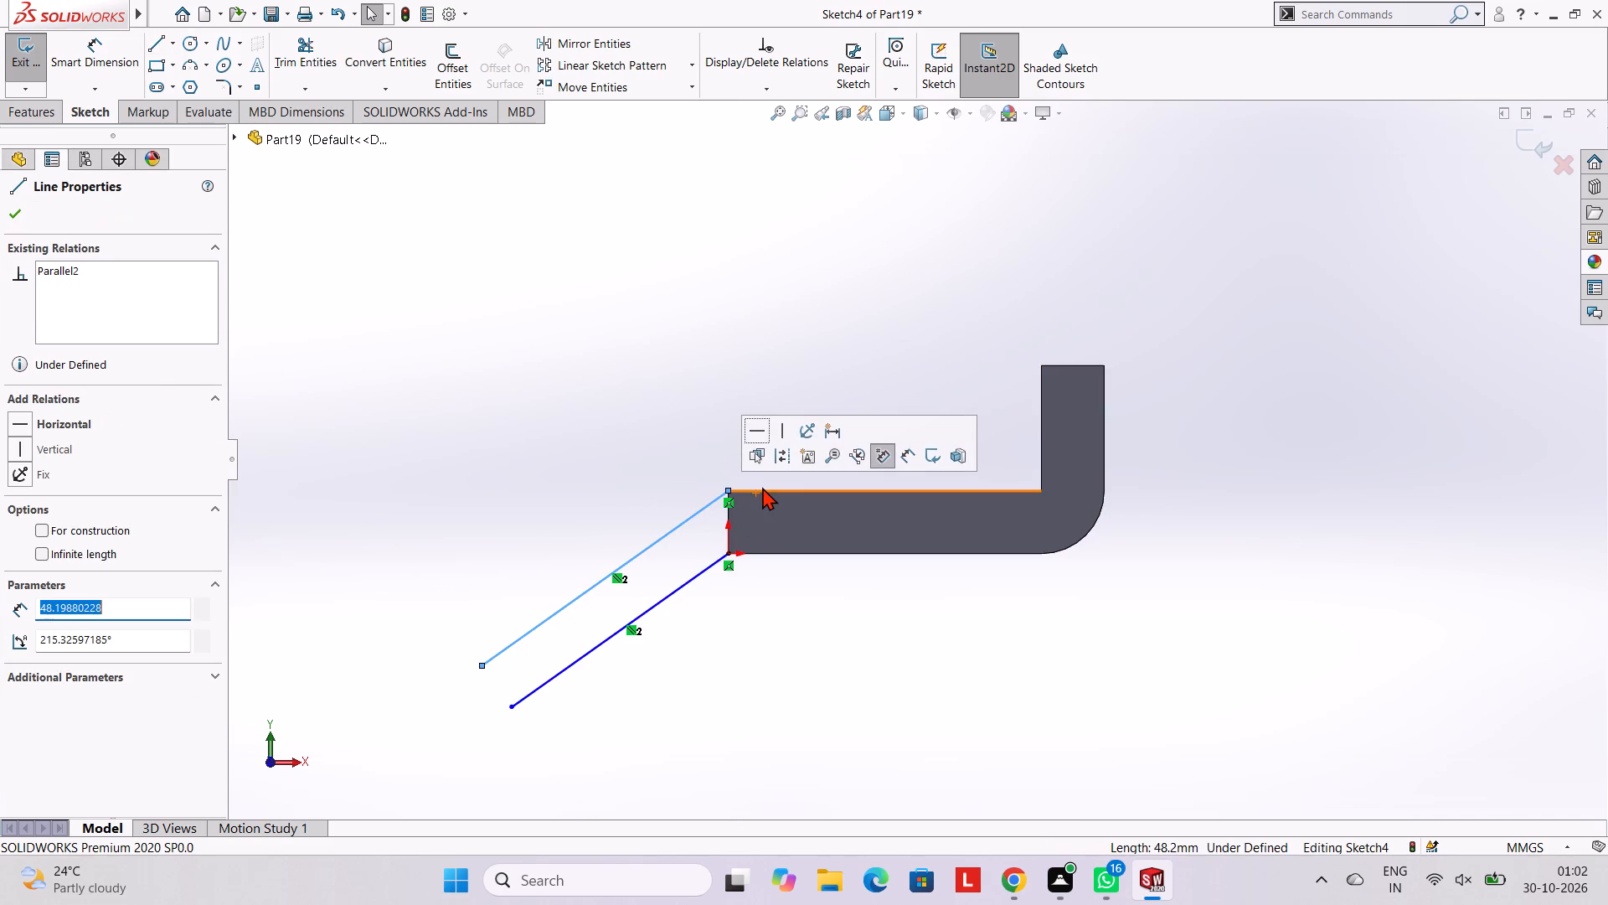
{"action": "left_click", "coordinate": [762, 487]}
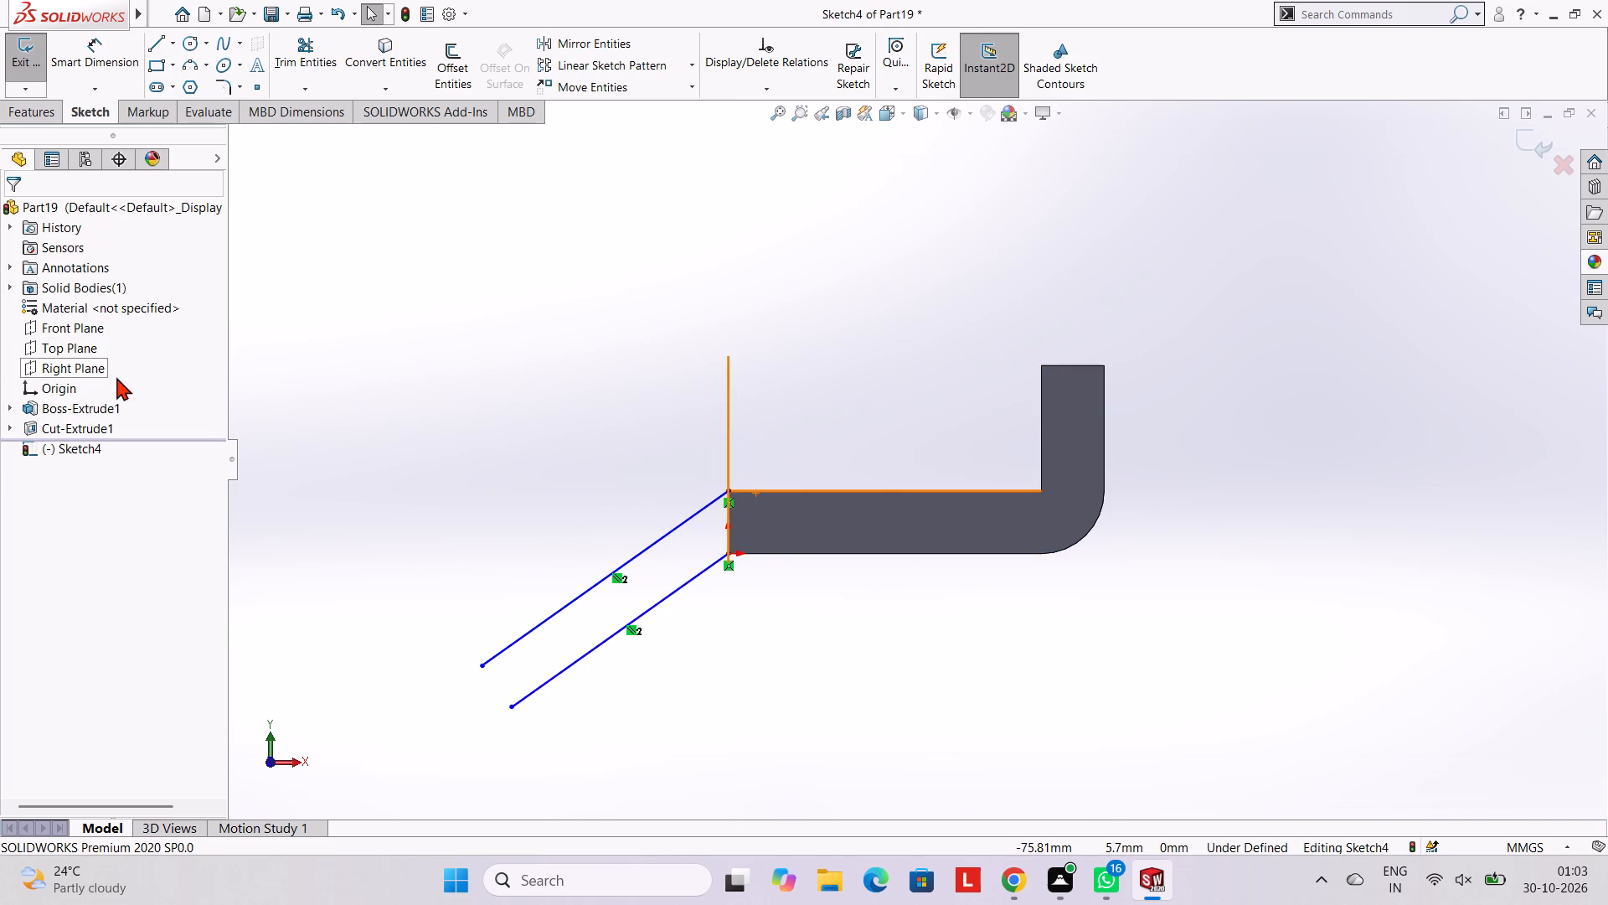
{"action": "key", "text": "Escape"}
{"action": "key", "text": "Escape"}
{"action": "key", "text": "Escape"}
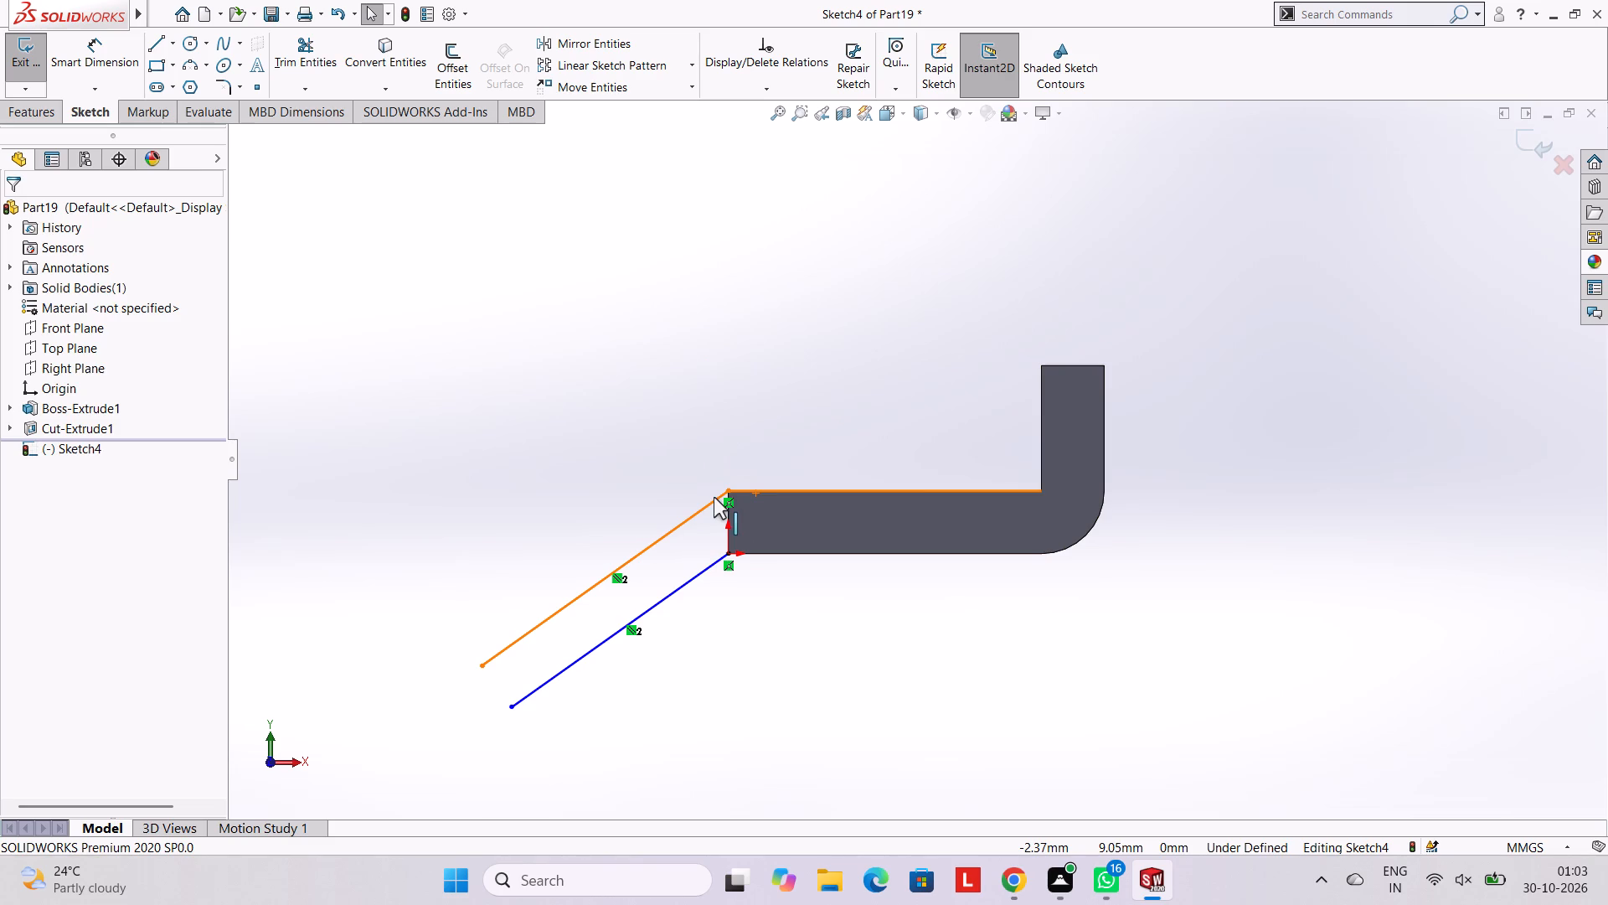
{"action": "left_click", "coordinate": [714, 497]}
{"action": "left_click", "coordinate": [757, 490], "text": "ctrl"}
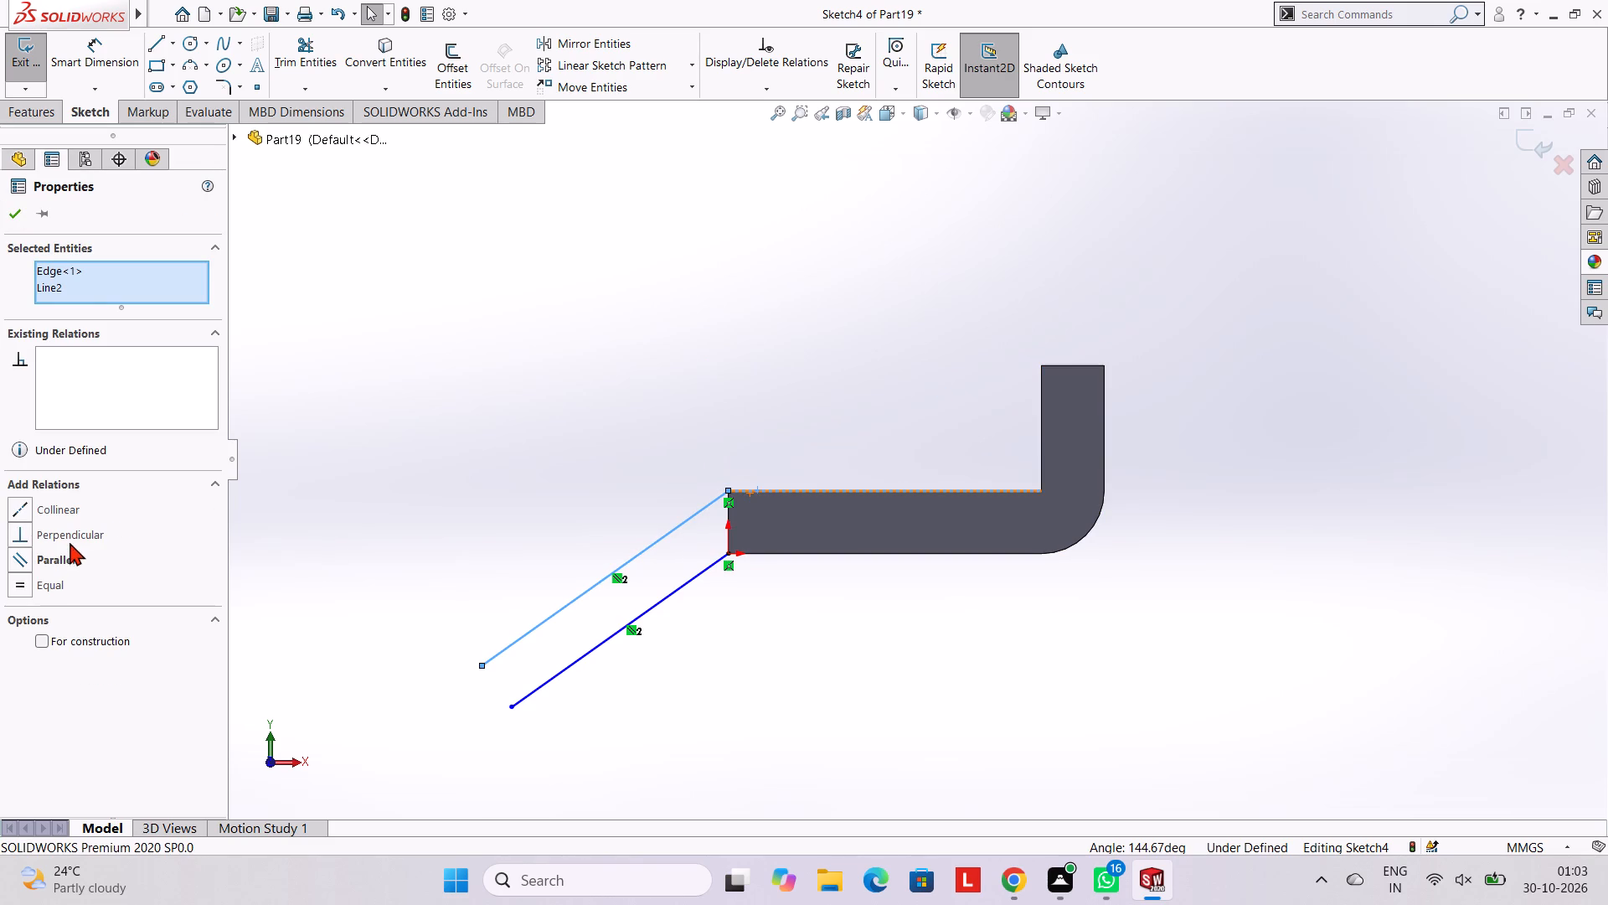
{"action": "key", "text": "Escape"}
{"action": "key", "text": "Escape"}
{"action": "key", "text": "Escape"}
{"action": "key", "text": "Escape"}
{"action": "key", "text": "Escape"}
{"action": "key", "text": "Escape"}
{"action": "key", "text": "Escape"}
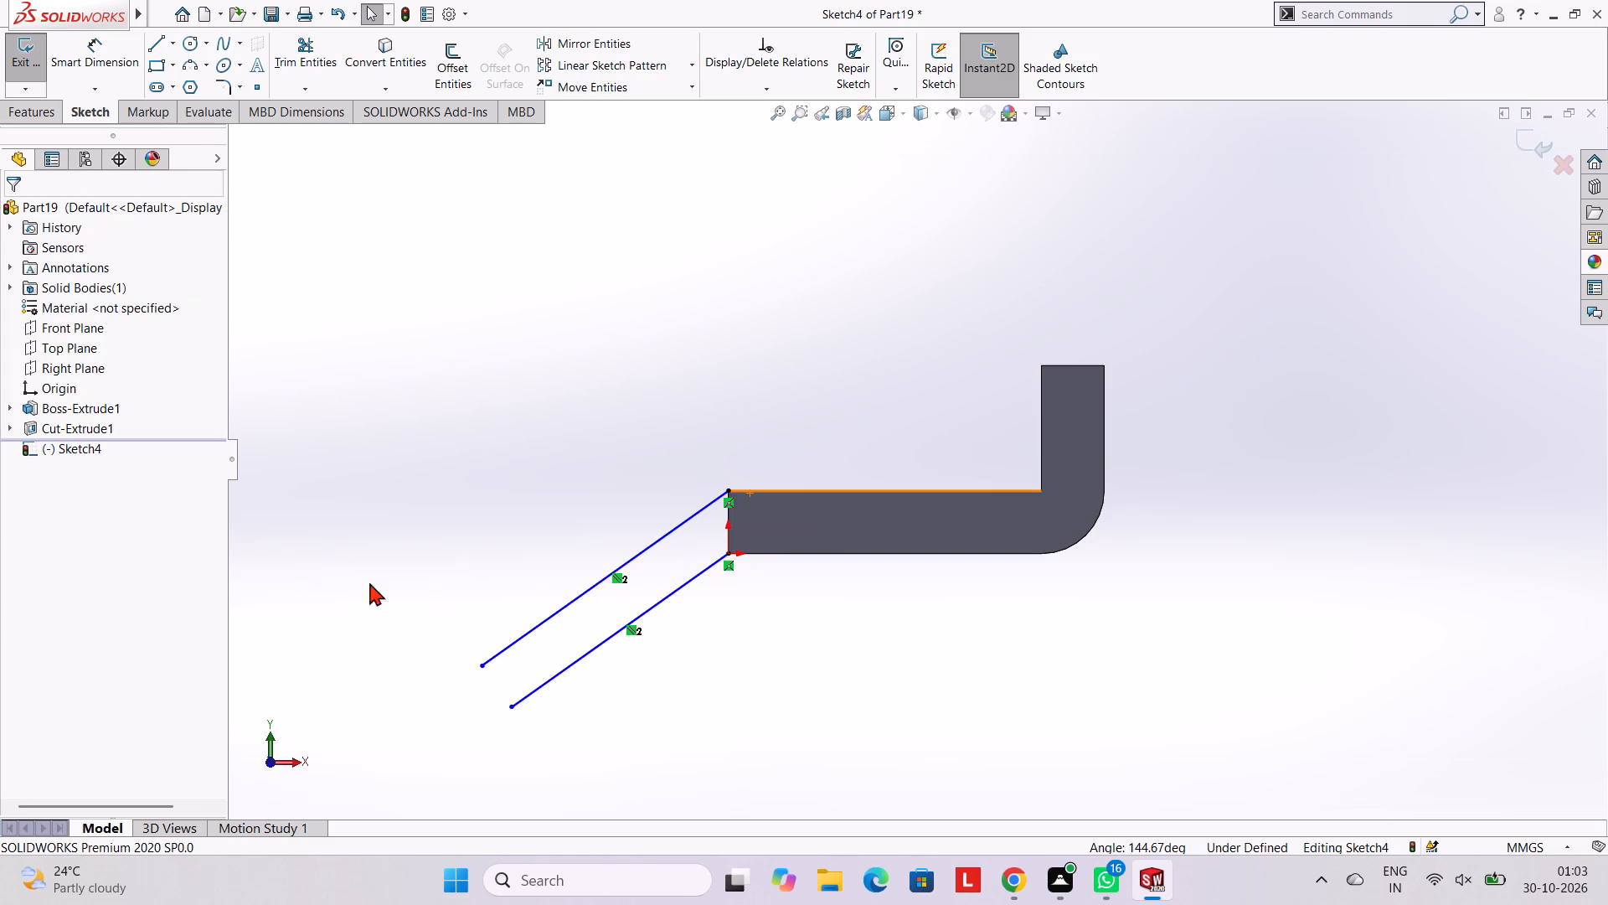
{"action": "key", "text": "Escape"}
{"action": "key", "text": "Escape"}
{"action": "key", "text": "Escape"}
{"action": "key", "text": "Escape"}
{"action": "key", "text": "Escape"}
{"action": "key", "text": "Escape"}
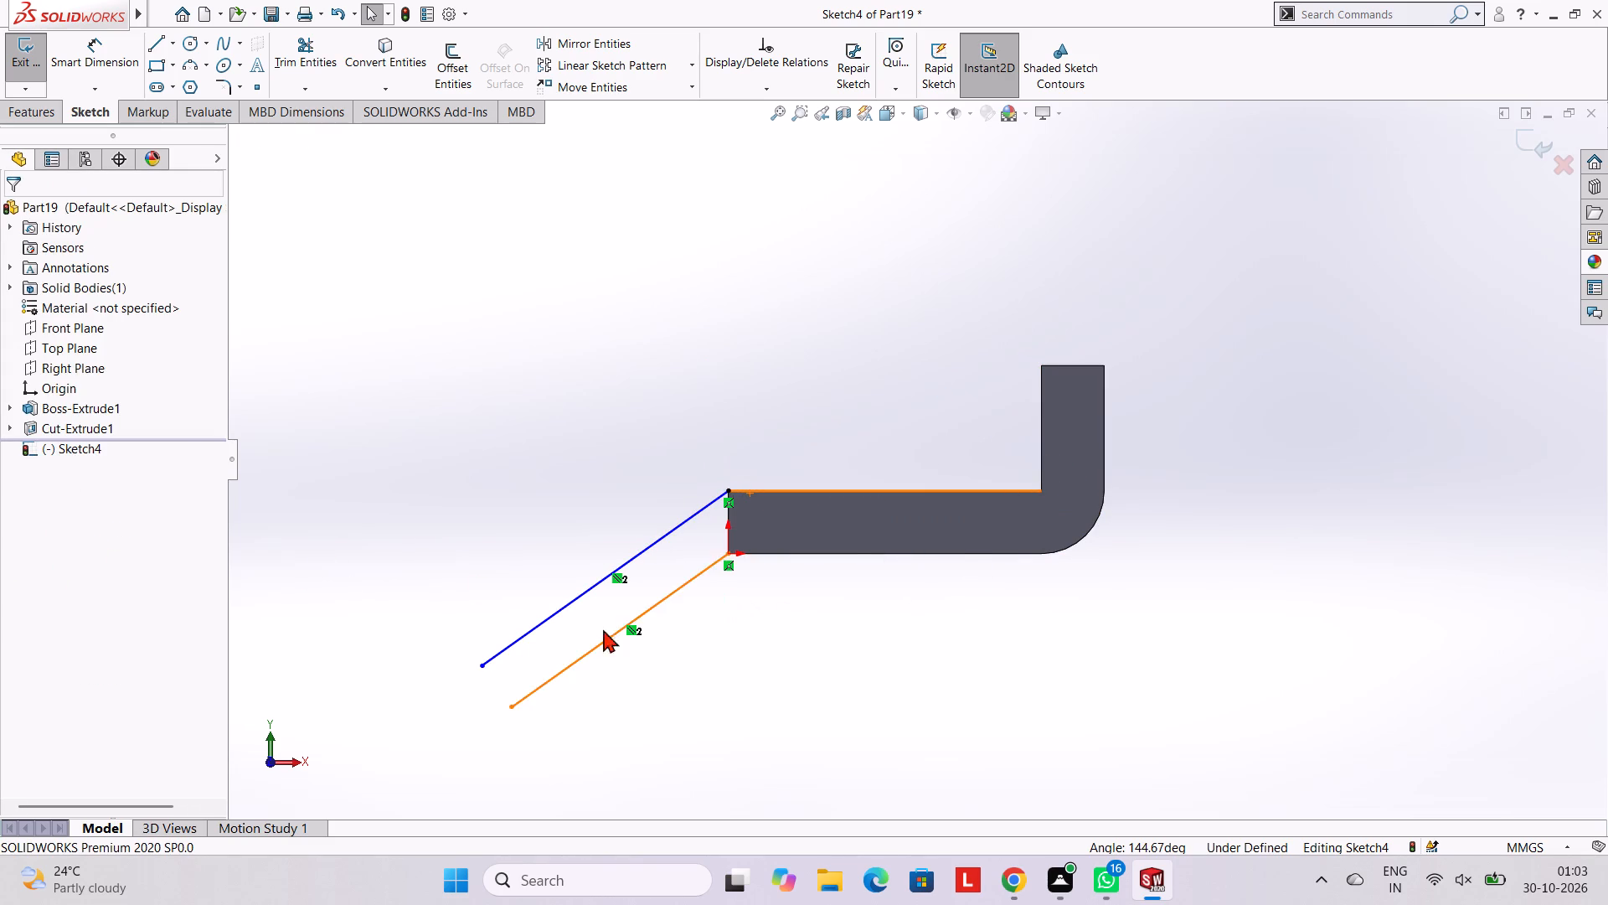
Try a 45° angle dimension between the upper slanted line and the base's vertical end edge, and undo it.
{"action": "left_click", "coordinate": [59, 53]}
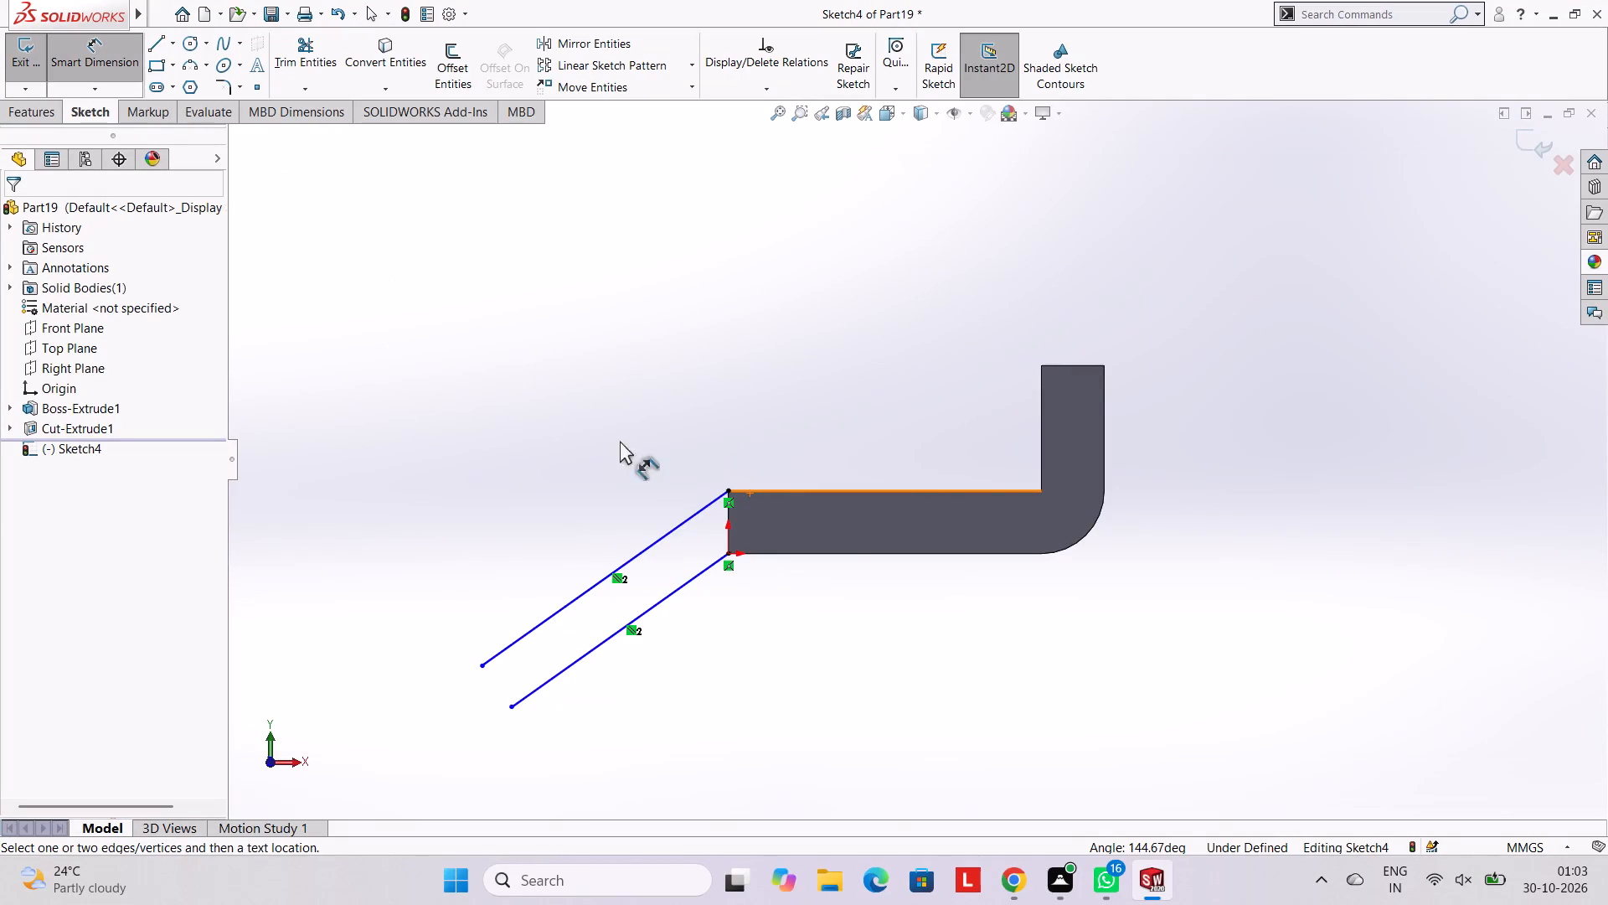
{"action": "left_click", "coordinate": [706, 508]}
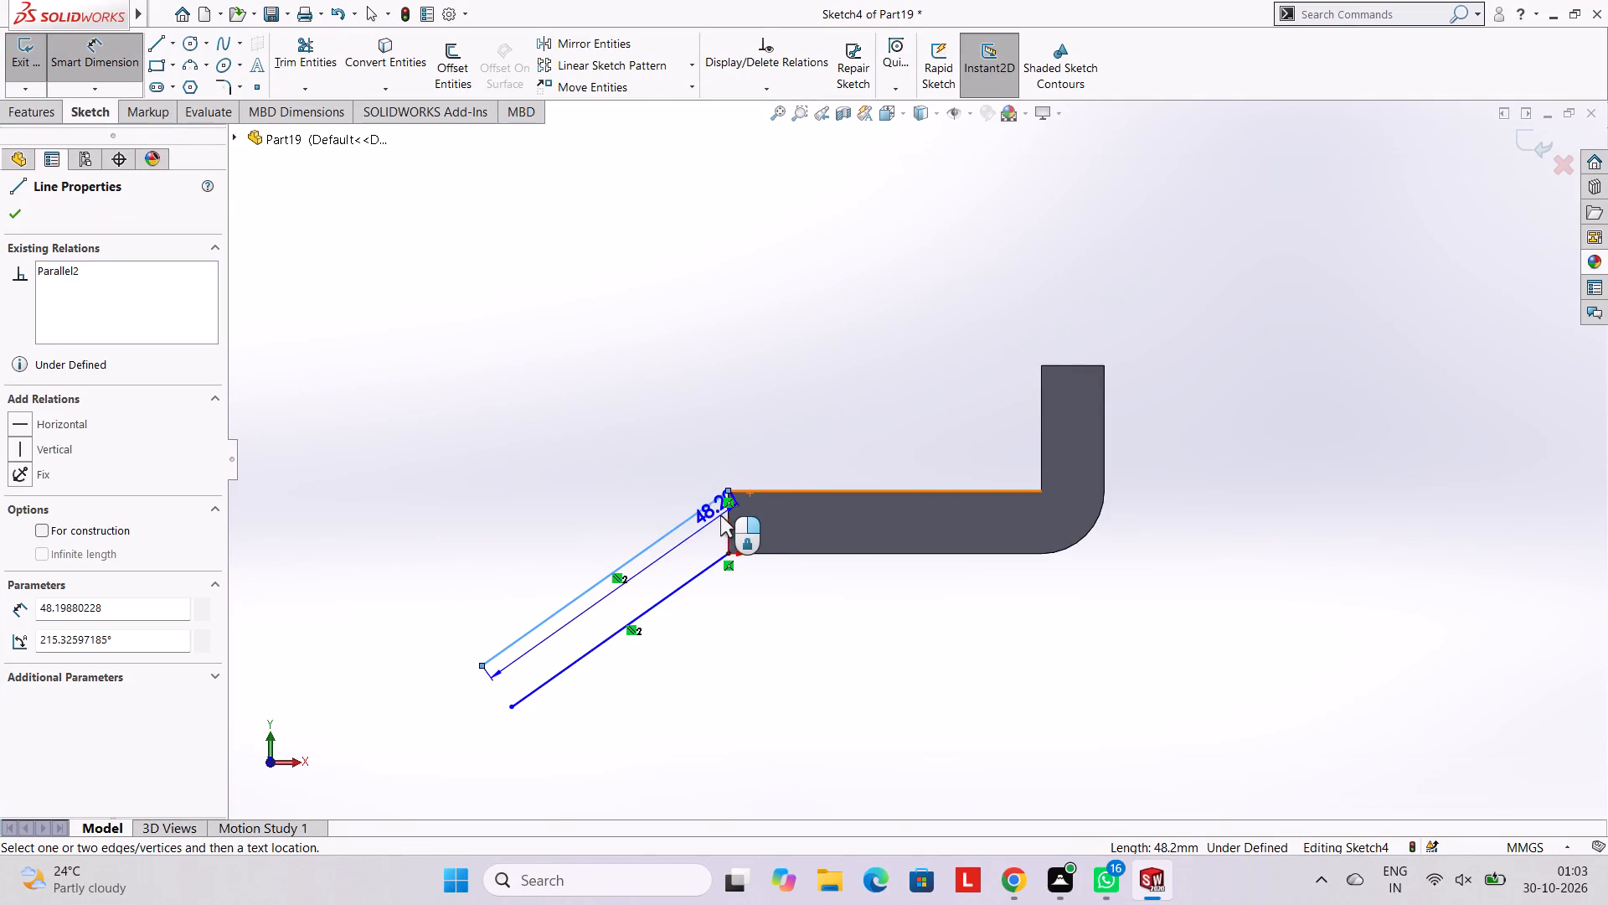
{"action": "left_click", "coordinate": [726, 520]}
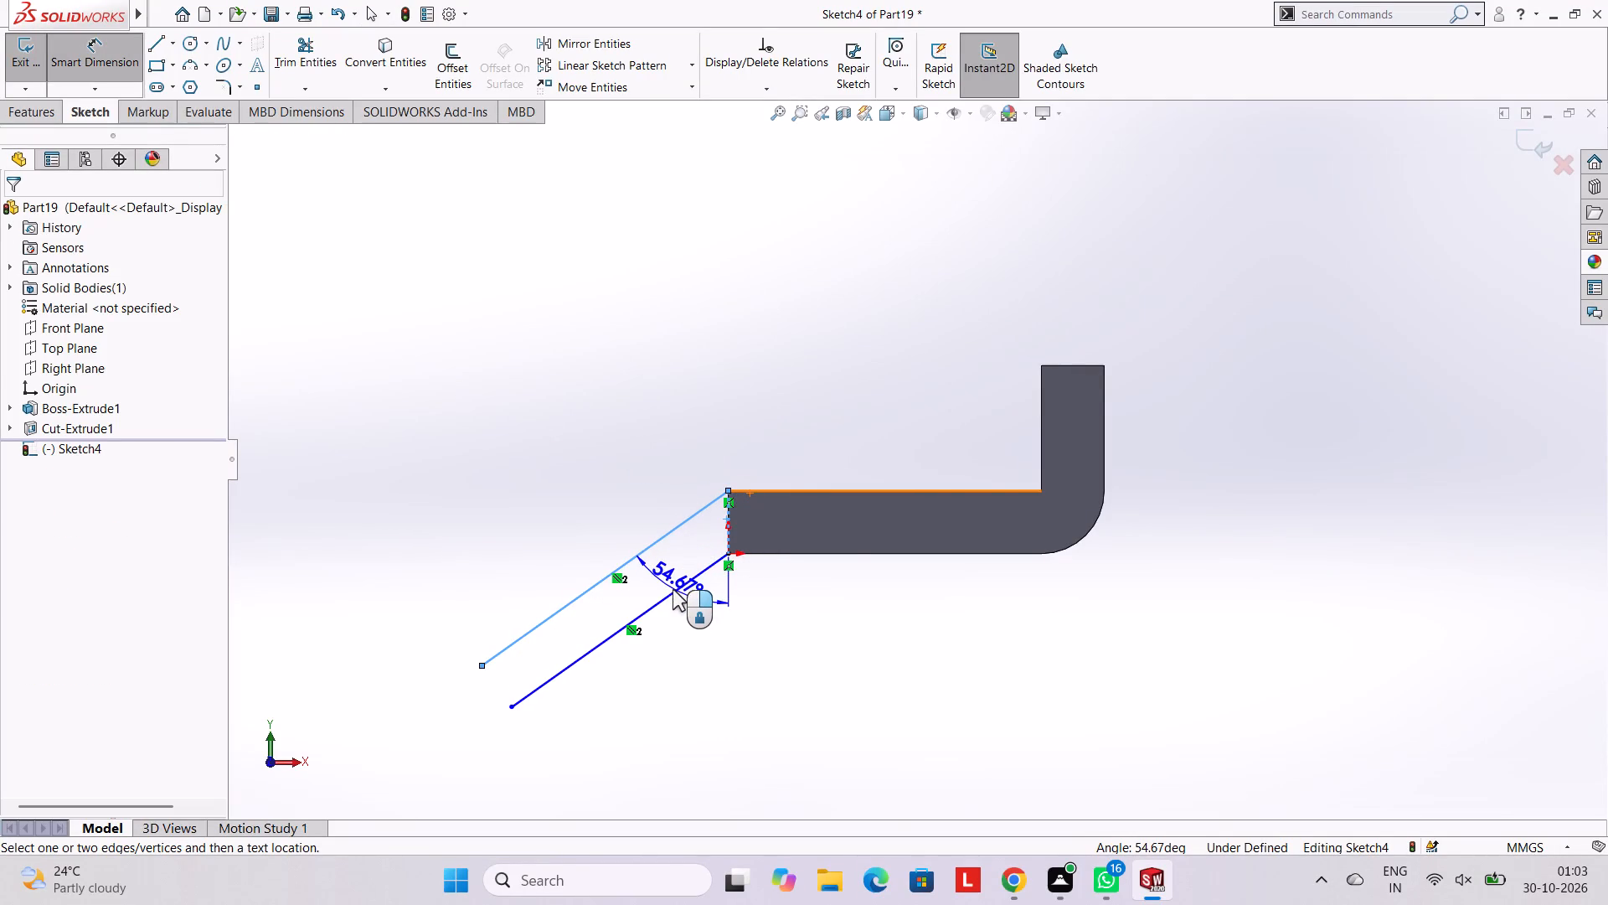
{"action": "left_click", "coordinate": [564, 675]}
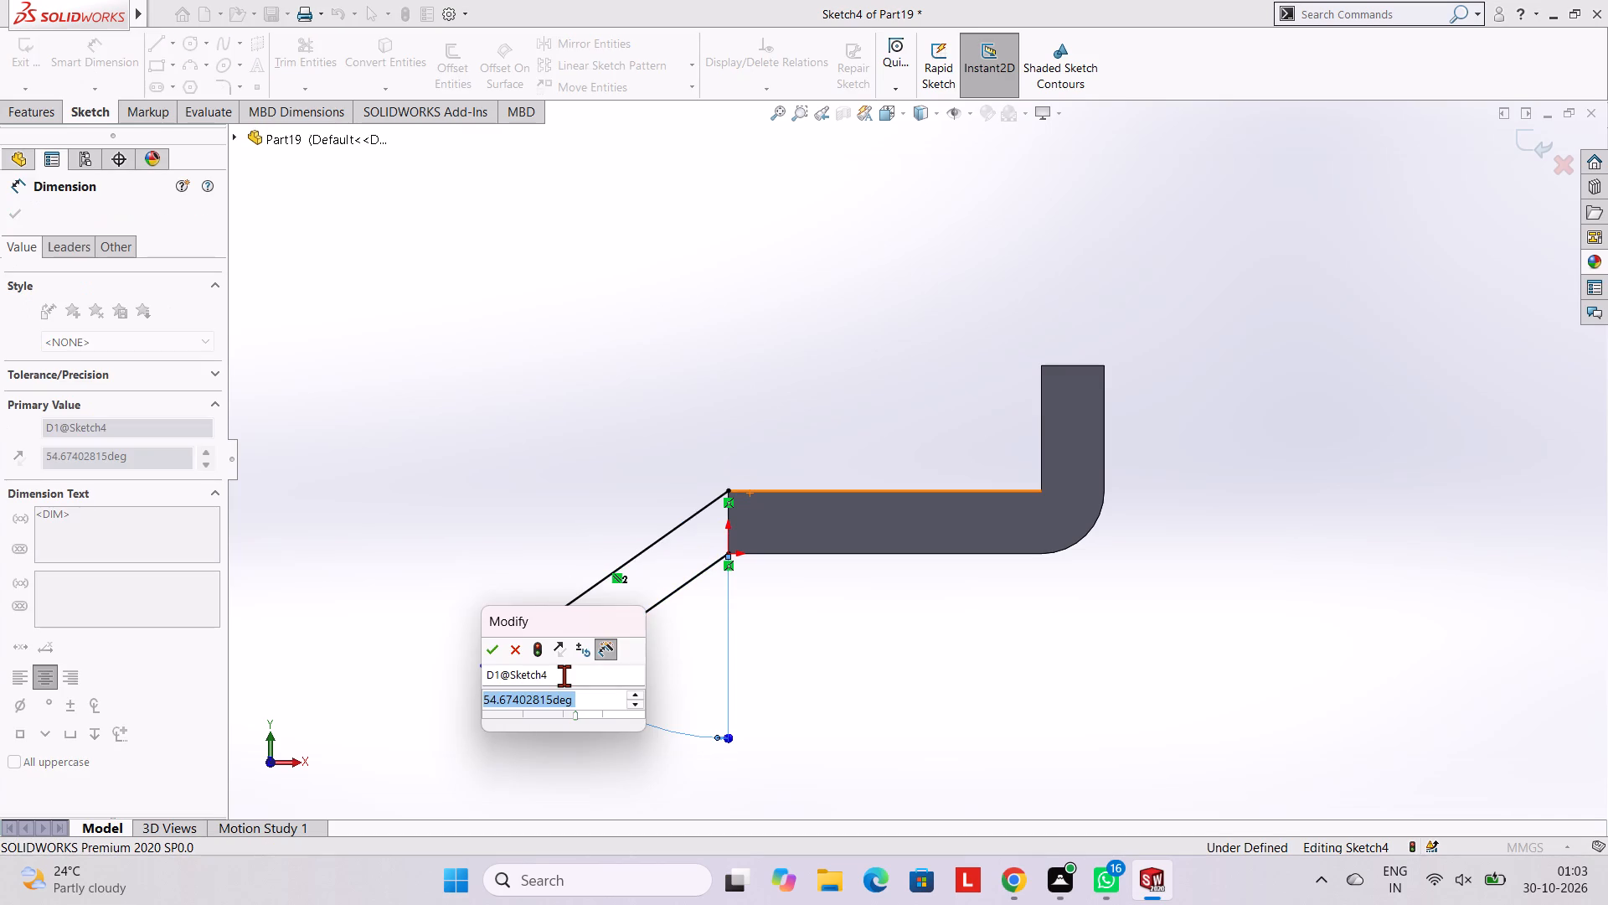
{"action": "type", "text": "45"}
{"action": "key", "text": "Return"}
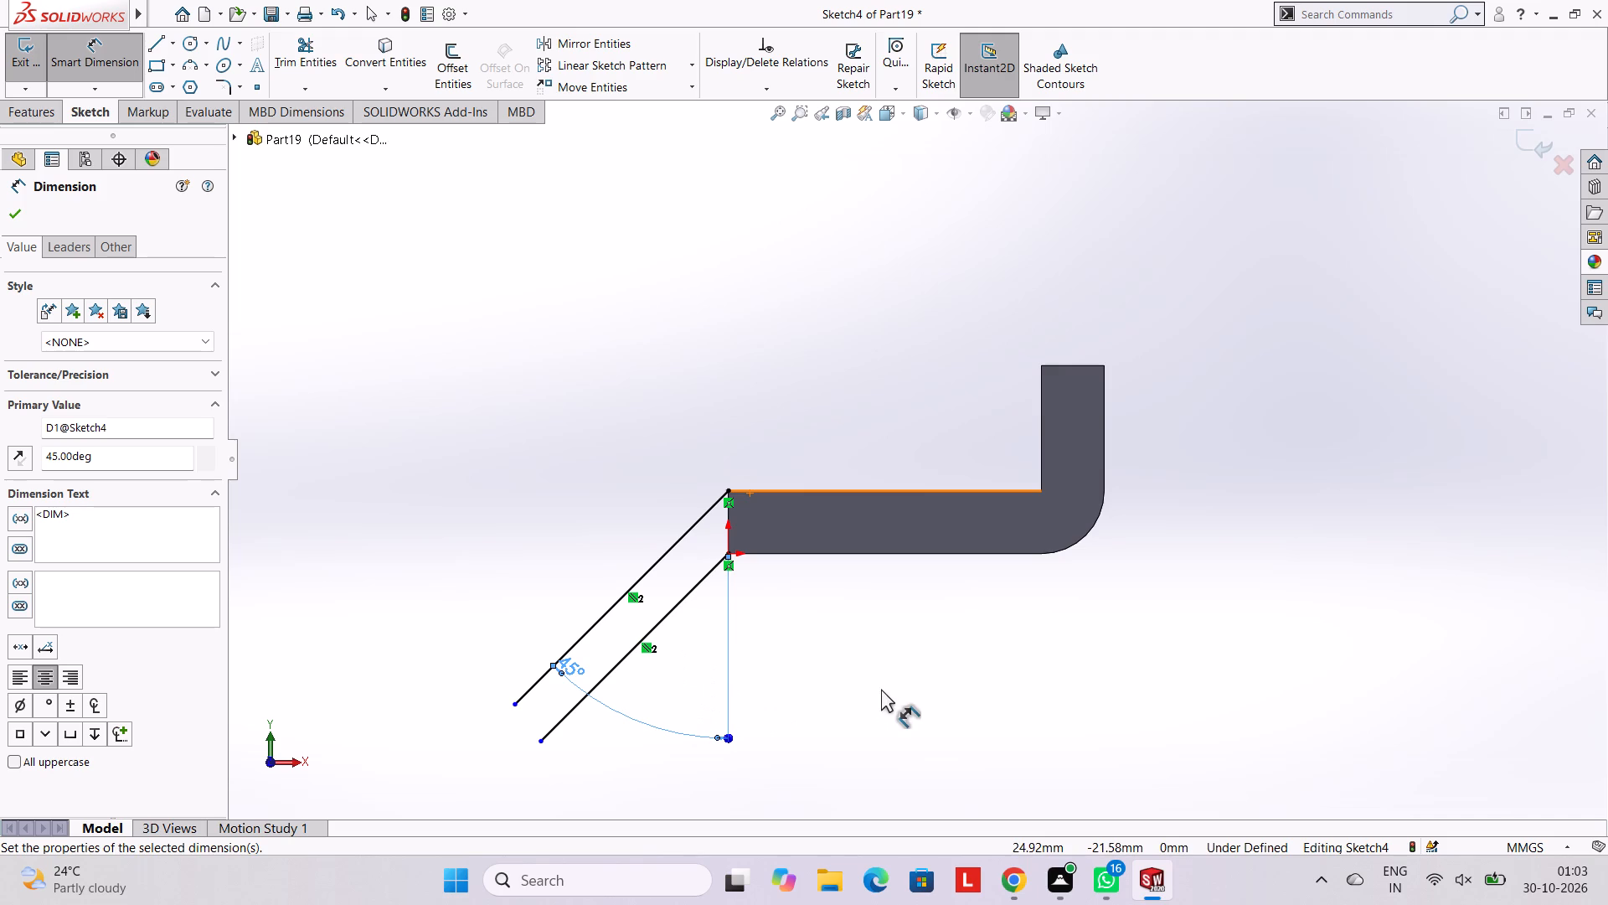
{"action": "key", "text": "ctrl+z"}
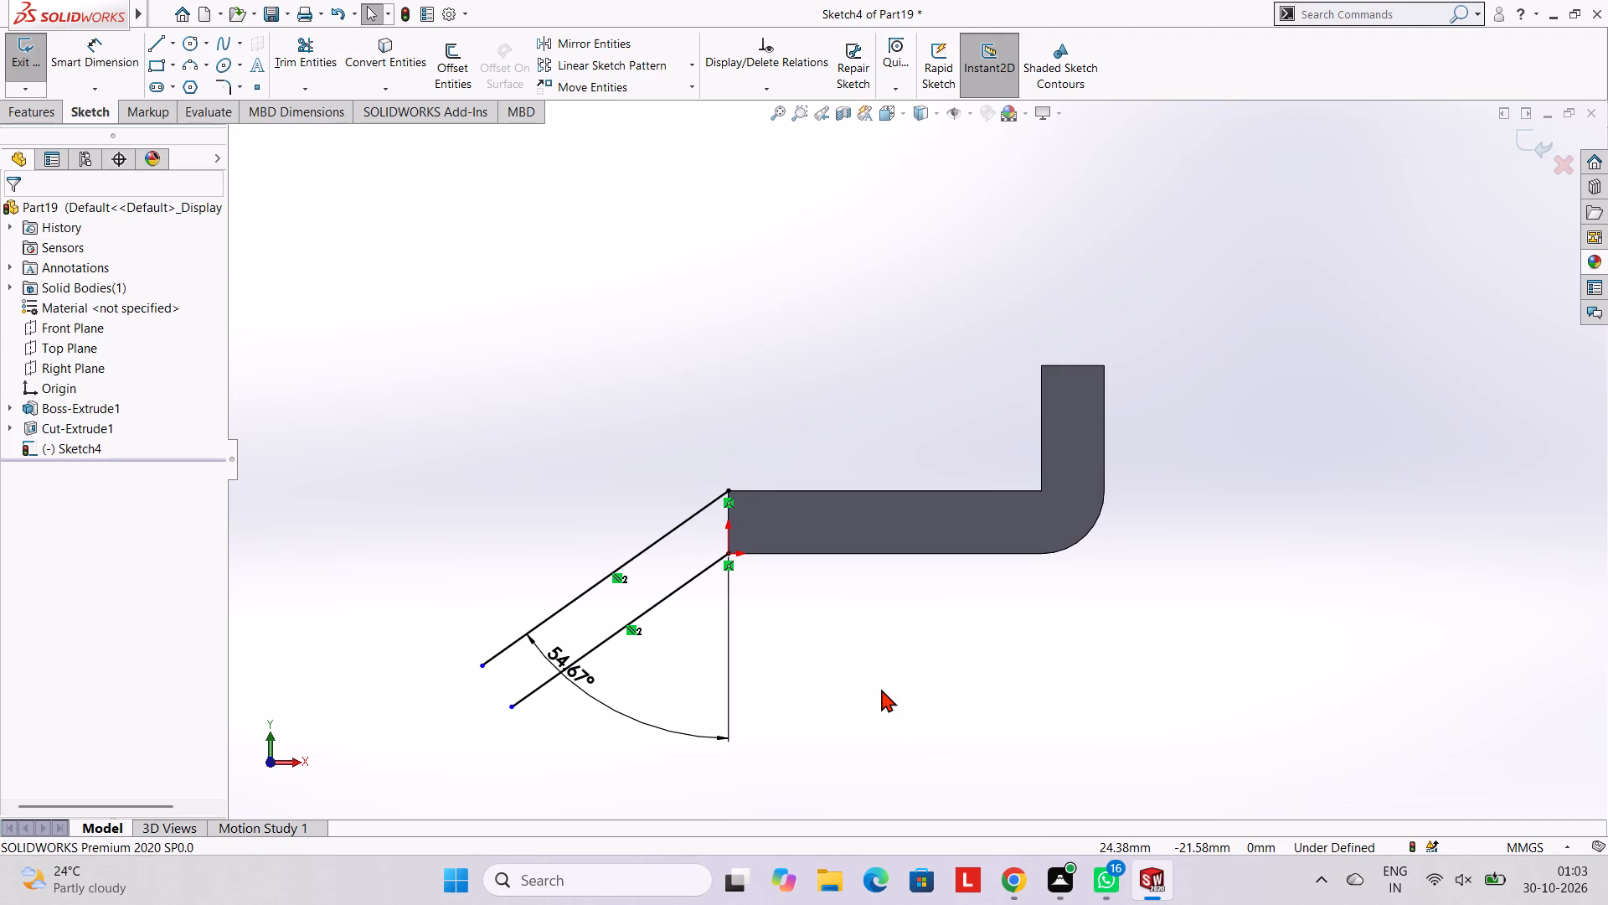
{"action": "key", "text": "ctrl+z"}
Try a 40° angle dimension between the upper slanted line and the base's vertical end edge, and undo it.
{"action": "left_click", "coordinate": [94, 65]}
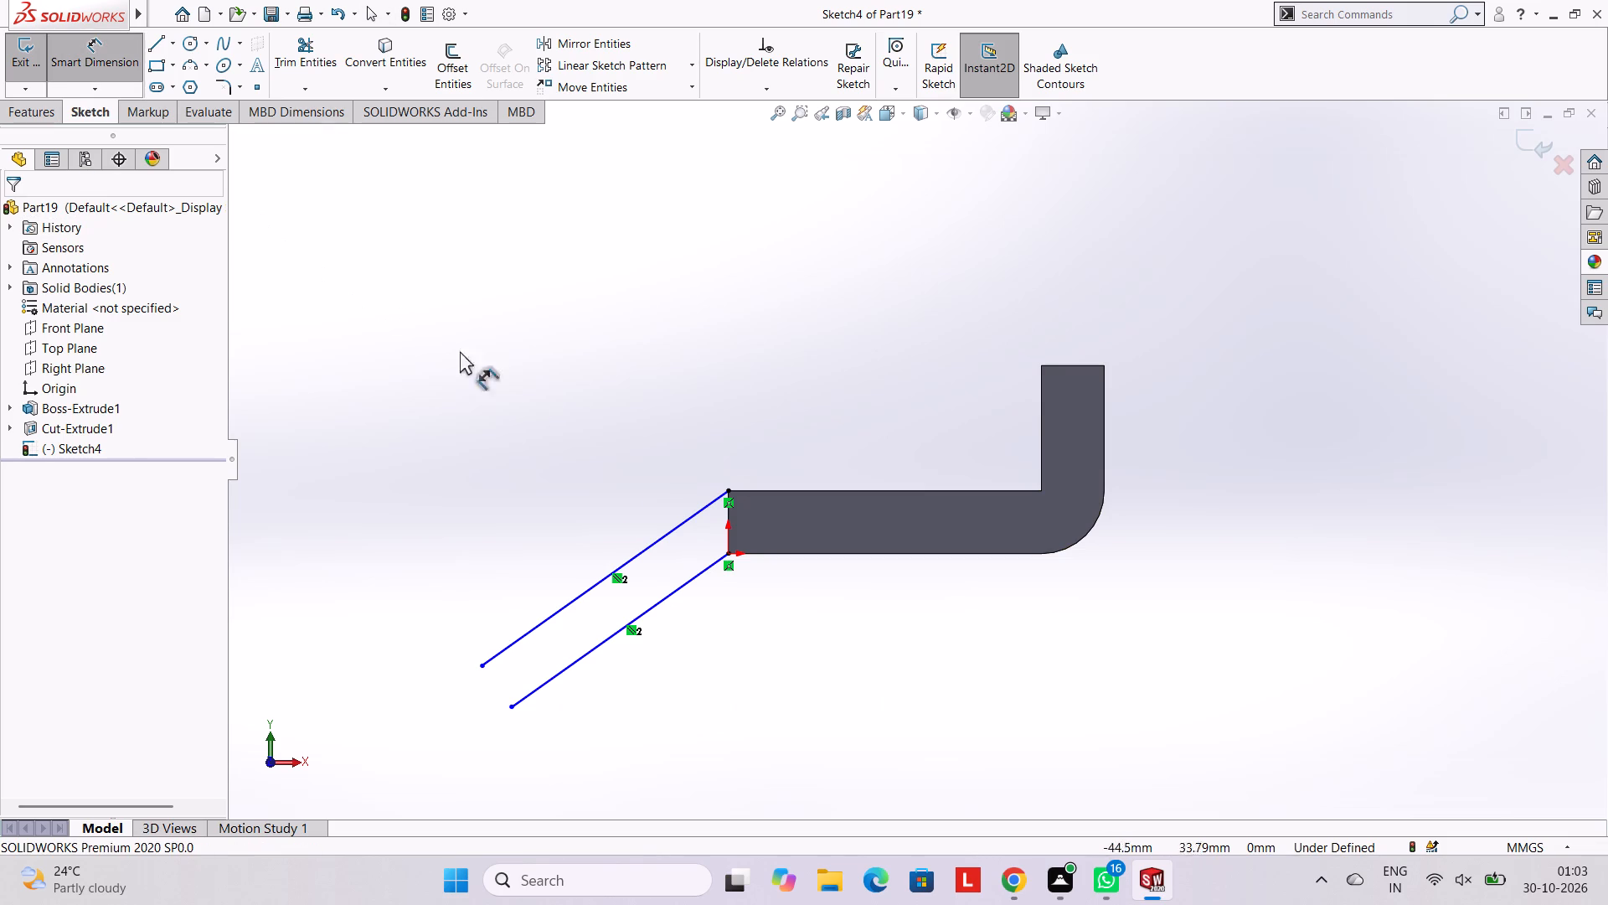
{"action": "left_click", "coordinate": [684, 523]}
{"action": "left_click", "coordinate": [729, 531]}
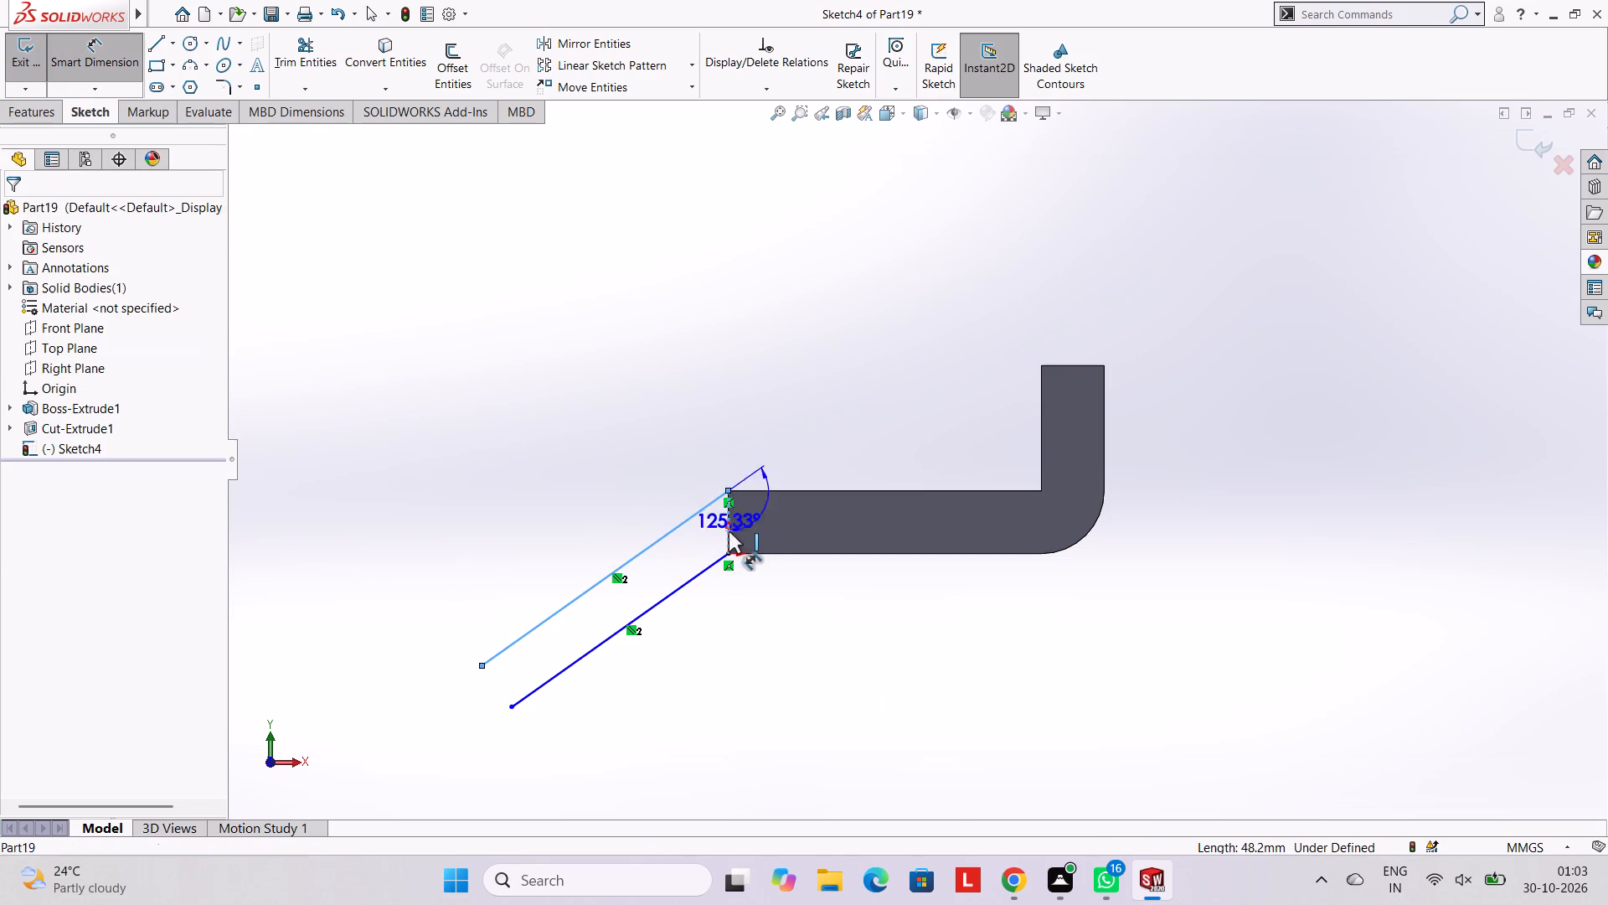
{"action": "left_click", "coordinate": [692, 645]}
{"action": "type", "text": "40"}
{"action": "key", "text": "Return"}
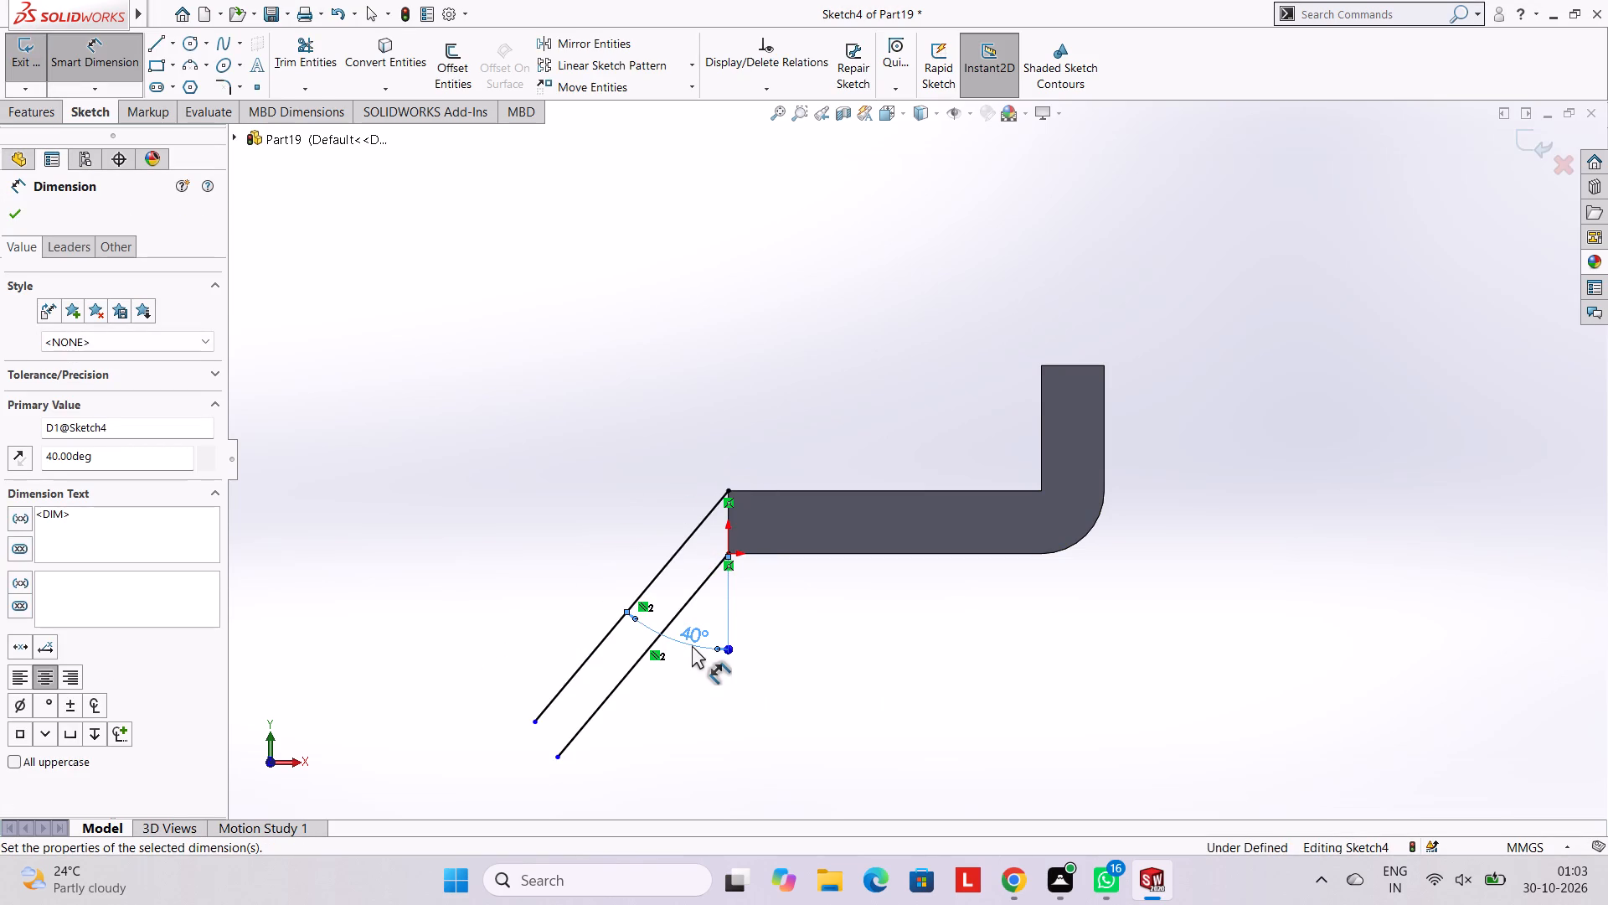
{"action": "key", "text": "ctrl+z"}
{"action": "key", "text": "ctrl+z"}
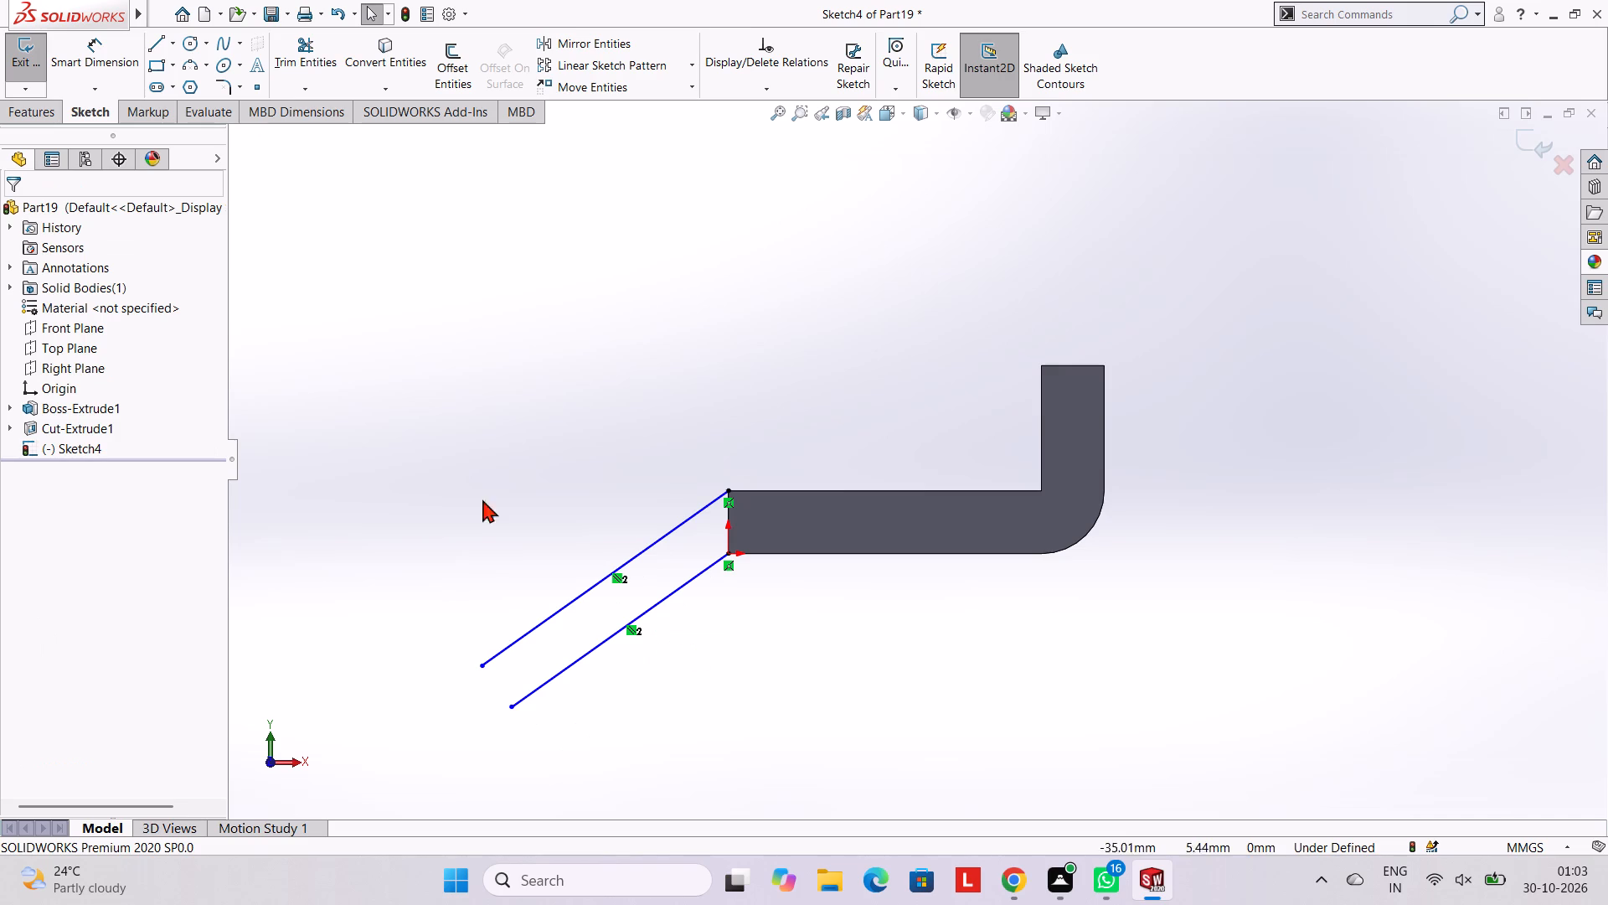
Dimension the angle between the upper slanted line and the base's vertical end edge as 50°.
{"action": "left_click", "coordinate": [131, 62]}
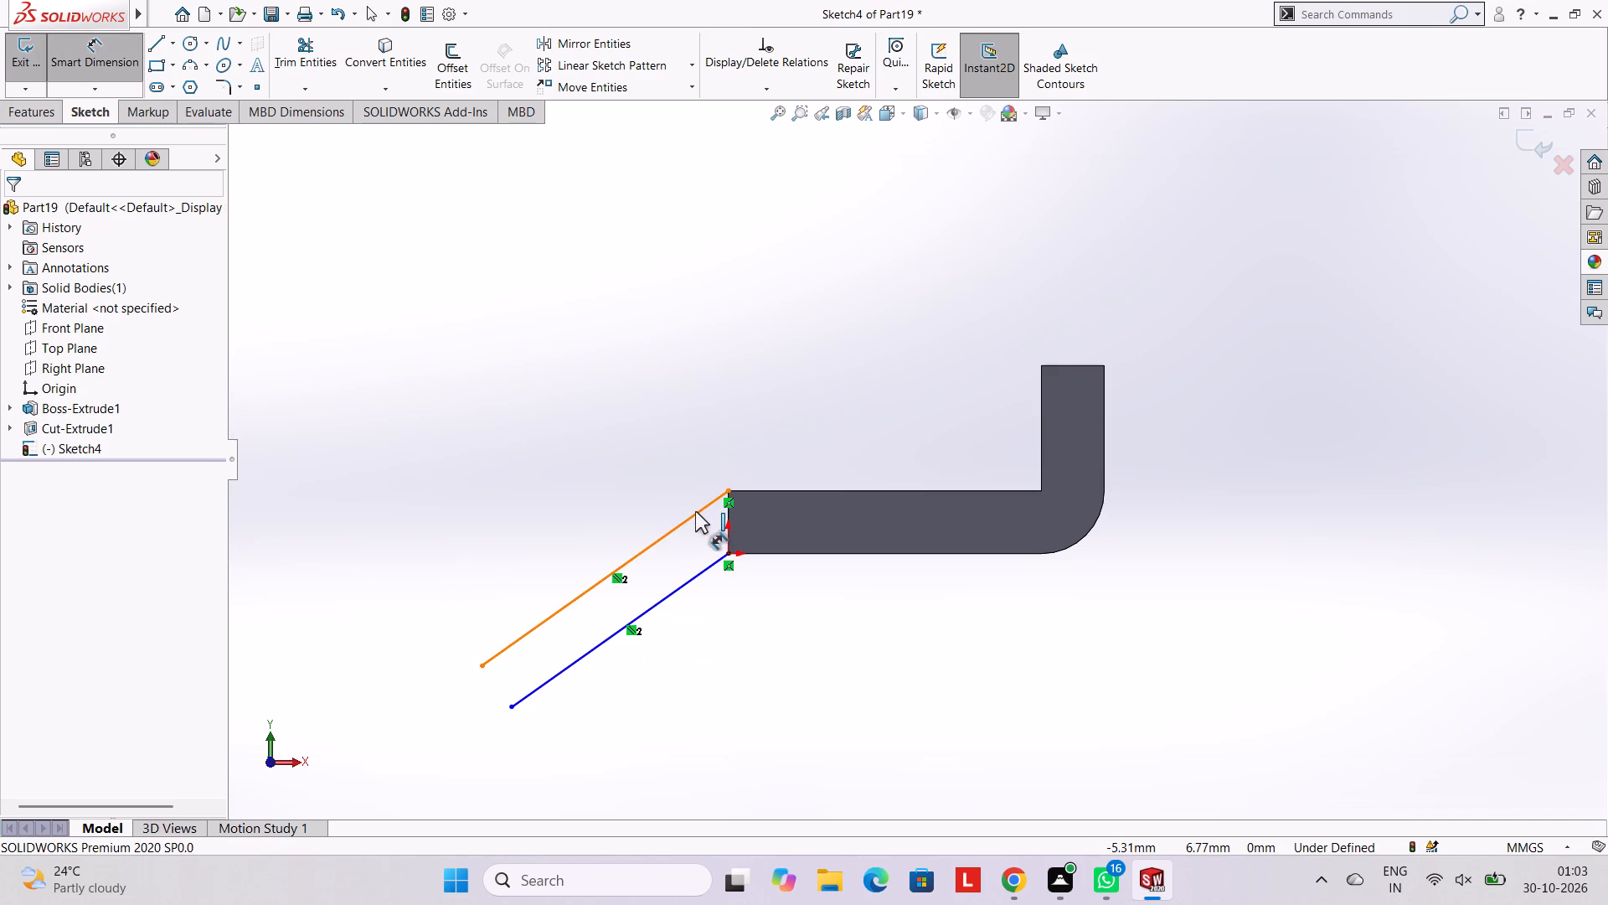
{"action": "left_click", "coordinate": [695, 511]}
{"action": "left_click", "coordinate": [730, 523]}
{"action": "left_click", "coordinate": [716, 659]}
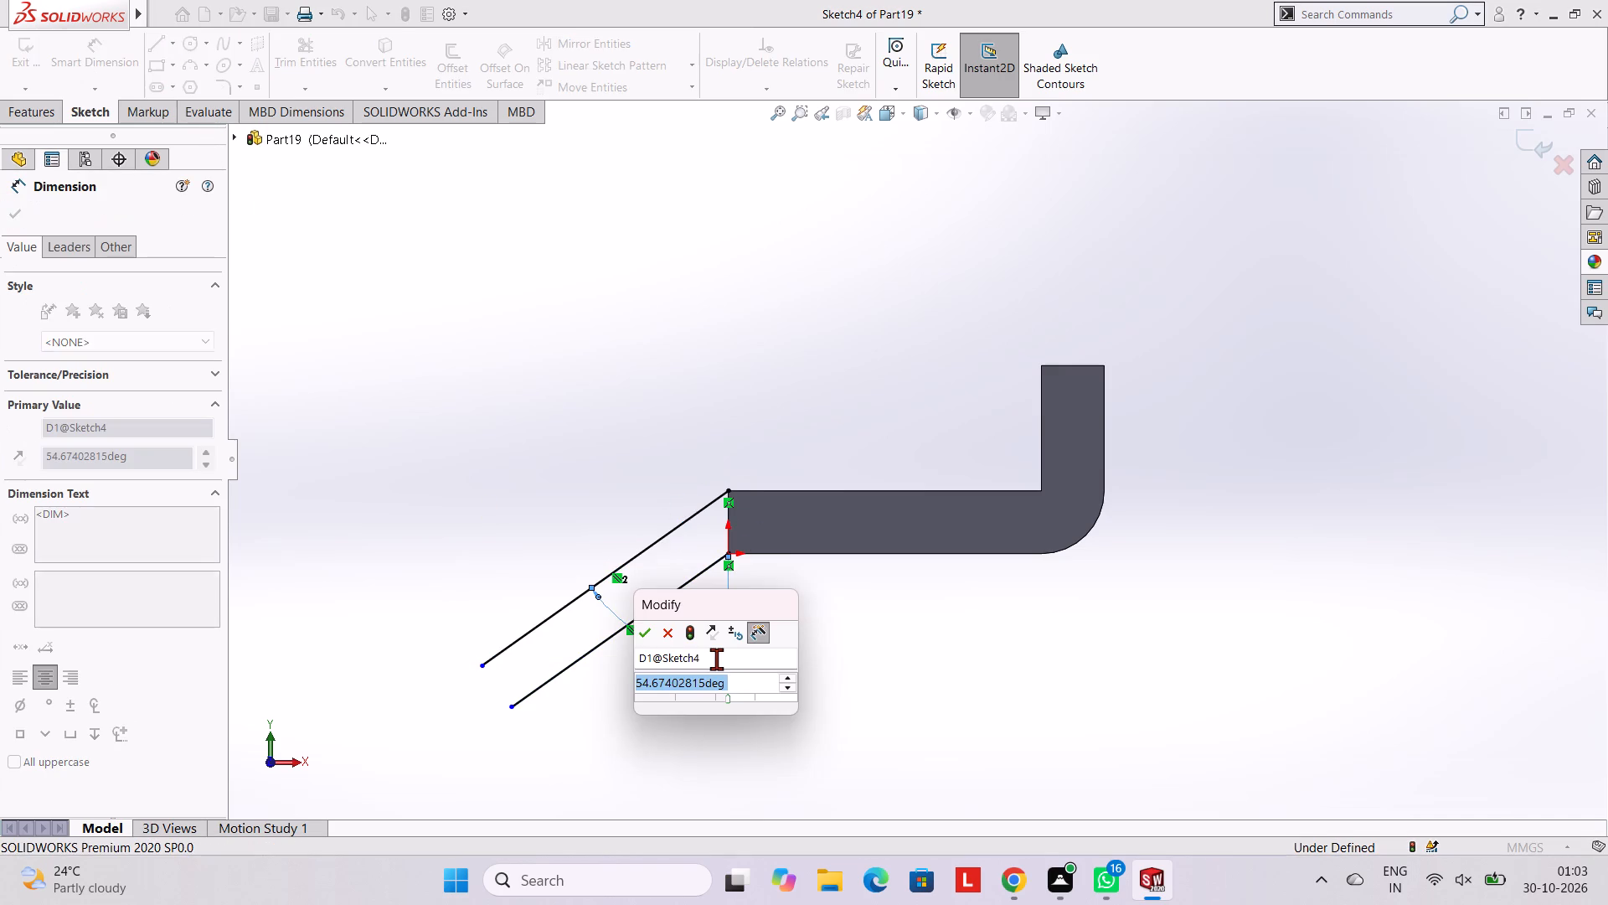
{"action": "type", "text": "50"}
{"action": "key", "text": "Return"}
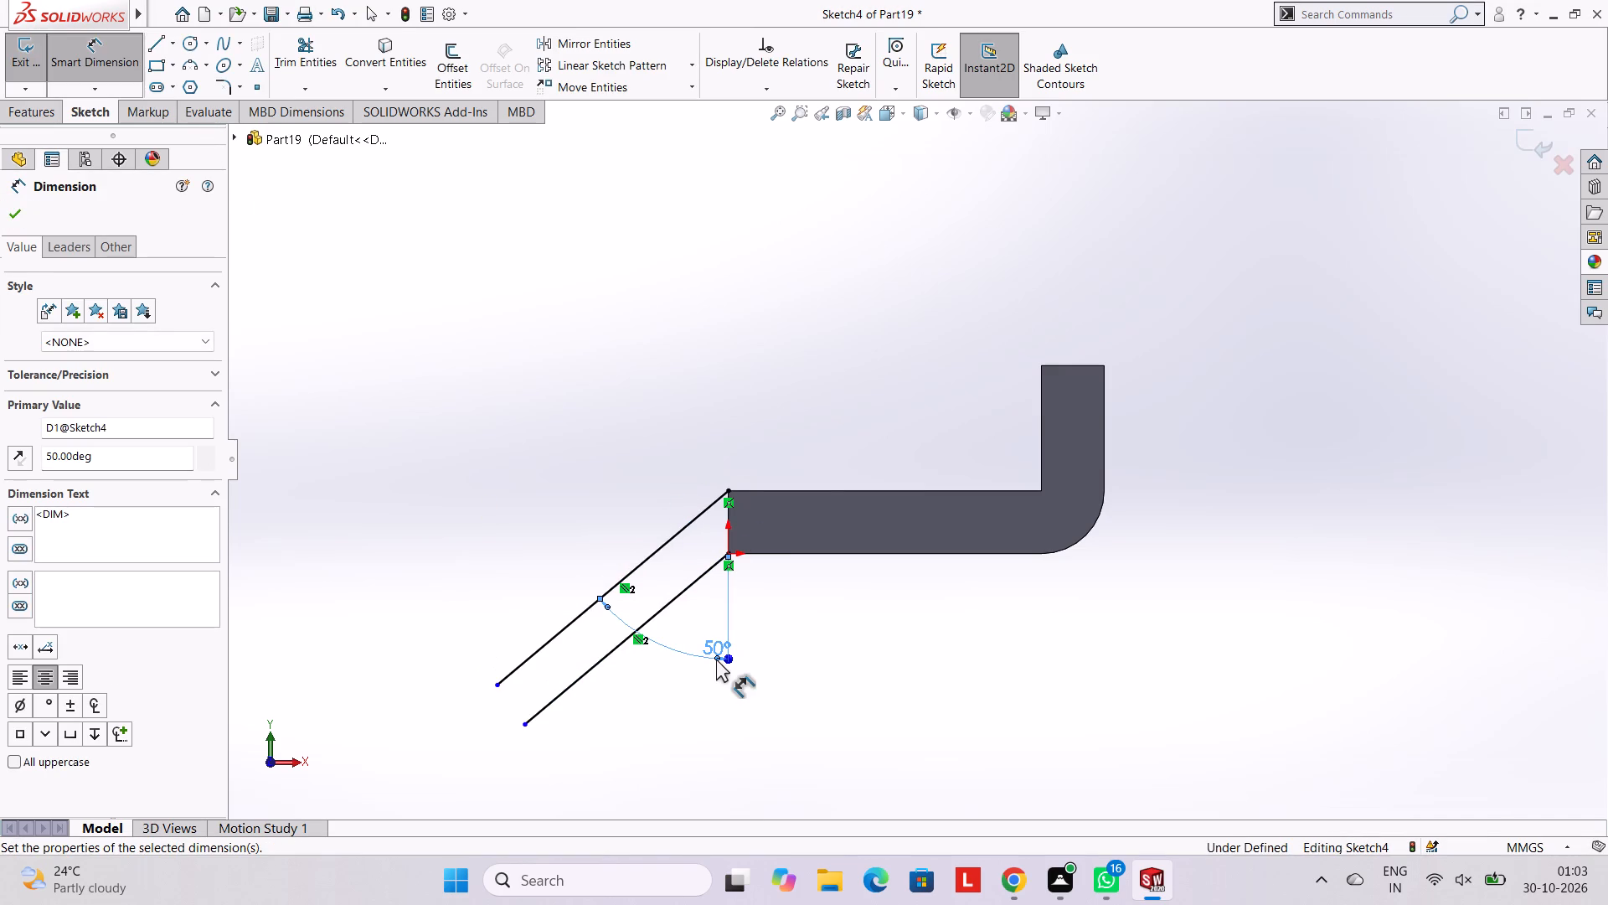
{"action": "key", "text": "Escape"}
{"action": "key", "text": "Escape"}
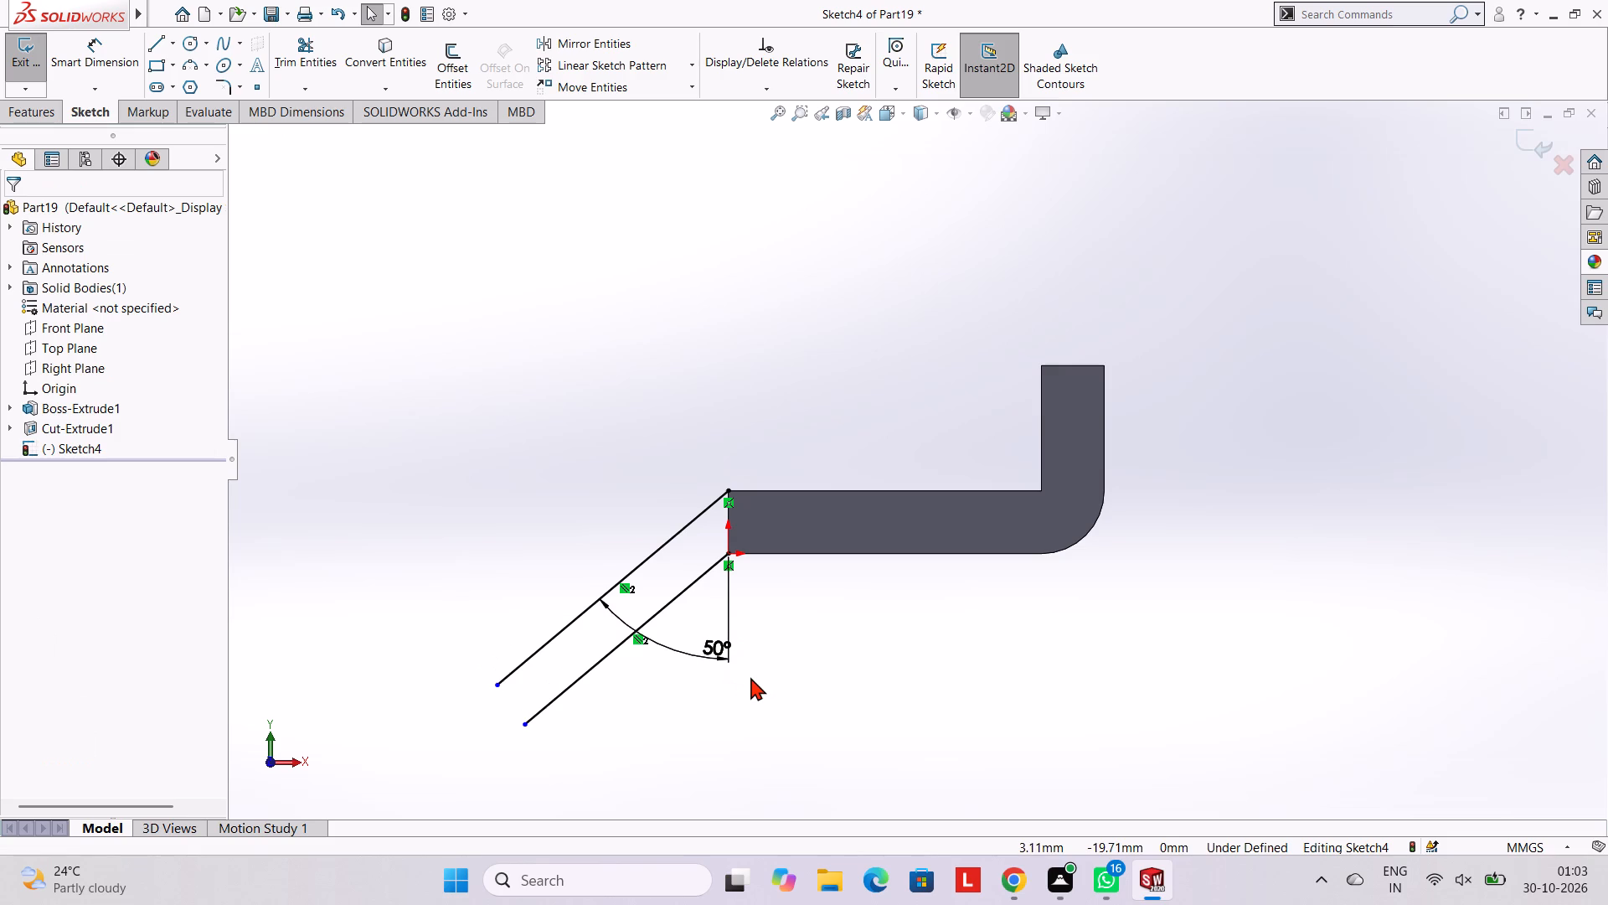
Draw a 30 mm line from the base's upper free-end corner along the upper slanted line.
{"action": "left_click", "coordinate": [106, 60]}
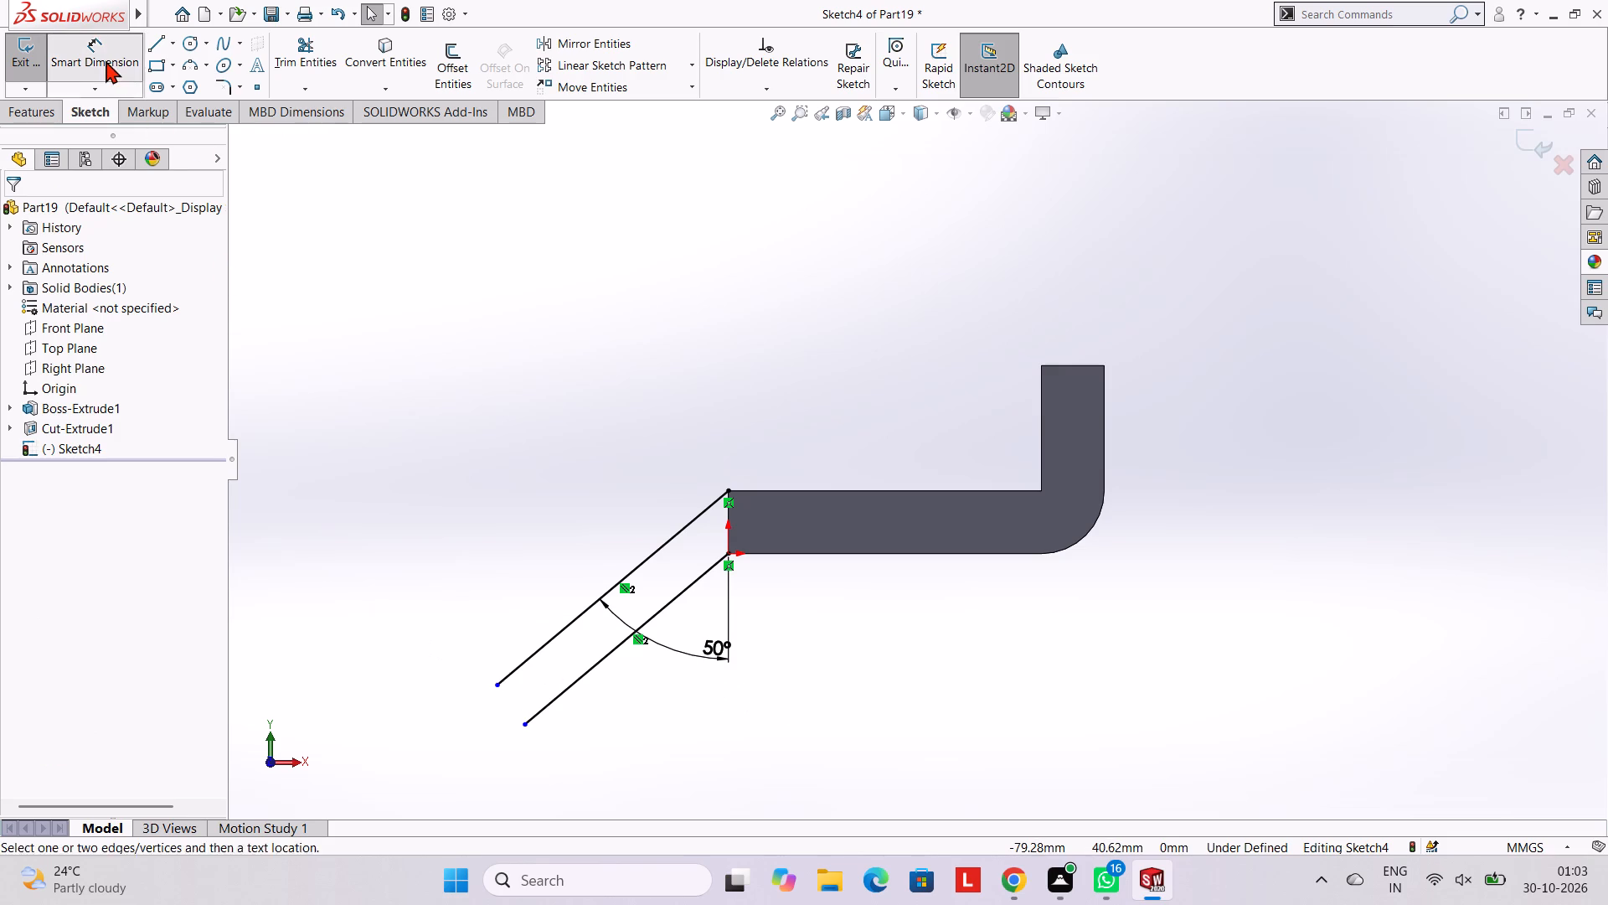
{"action": "left_click", "coordinate": [724, 490]}
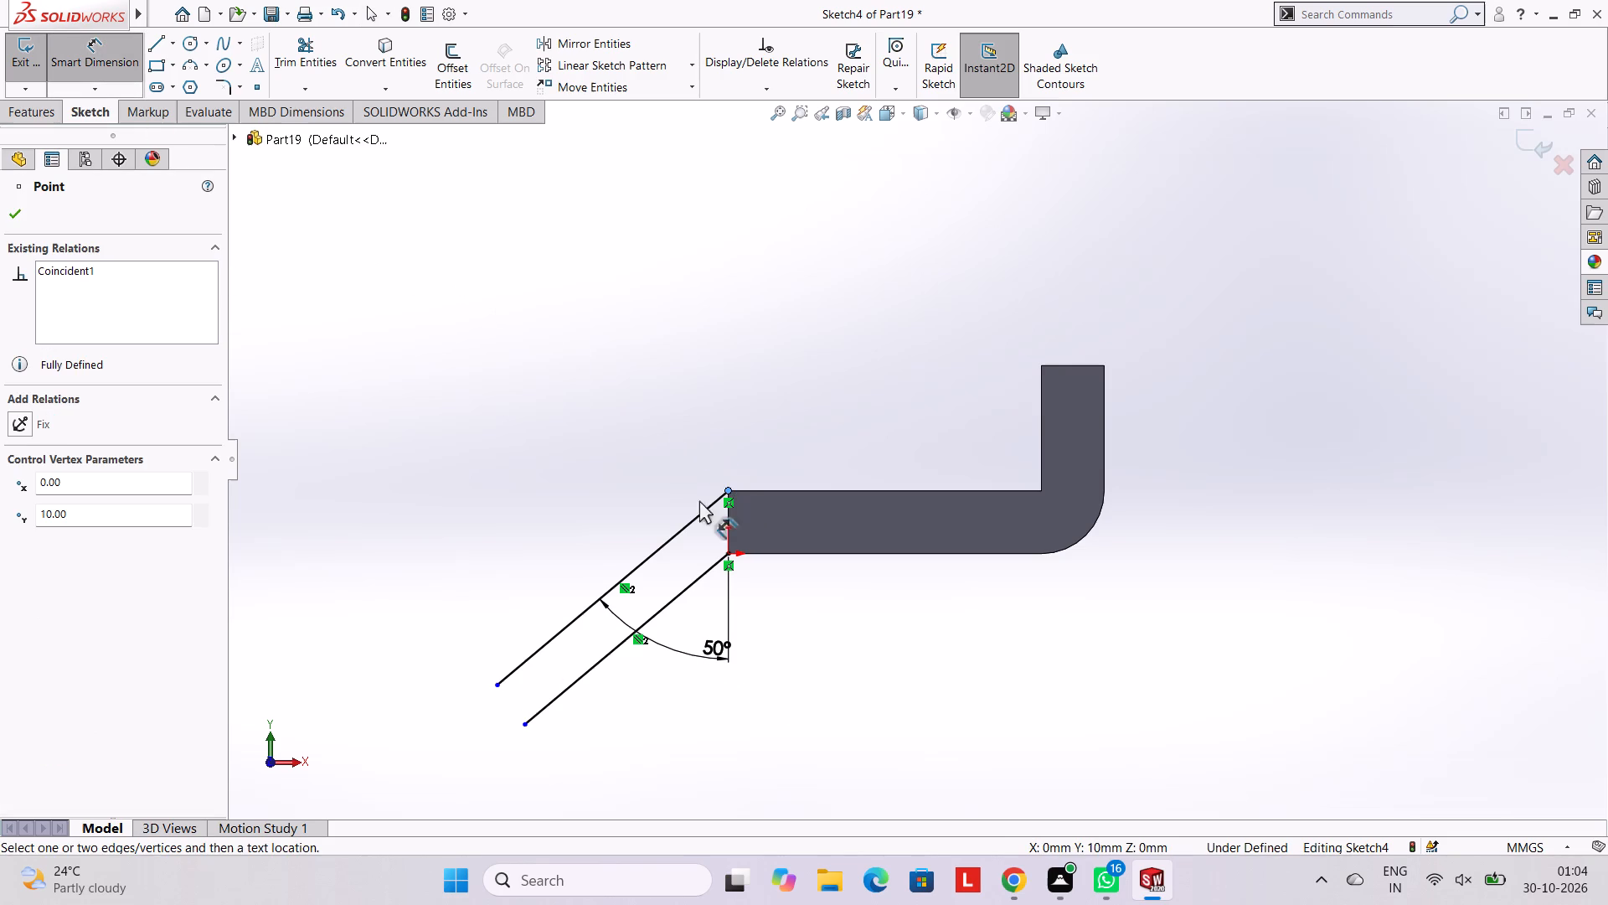
{"action": "left_click", "coordinate": [160, 39]}
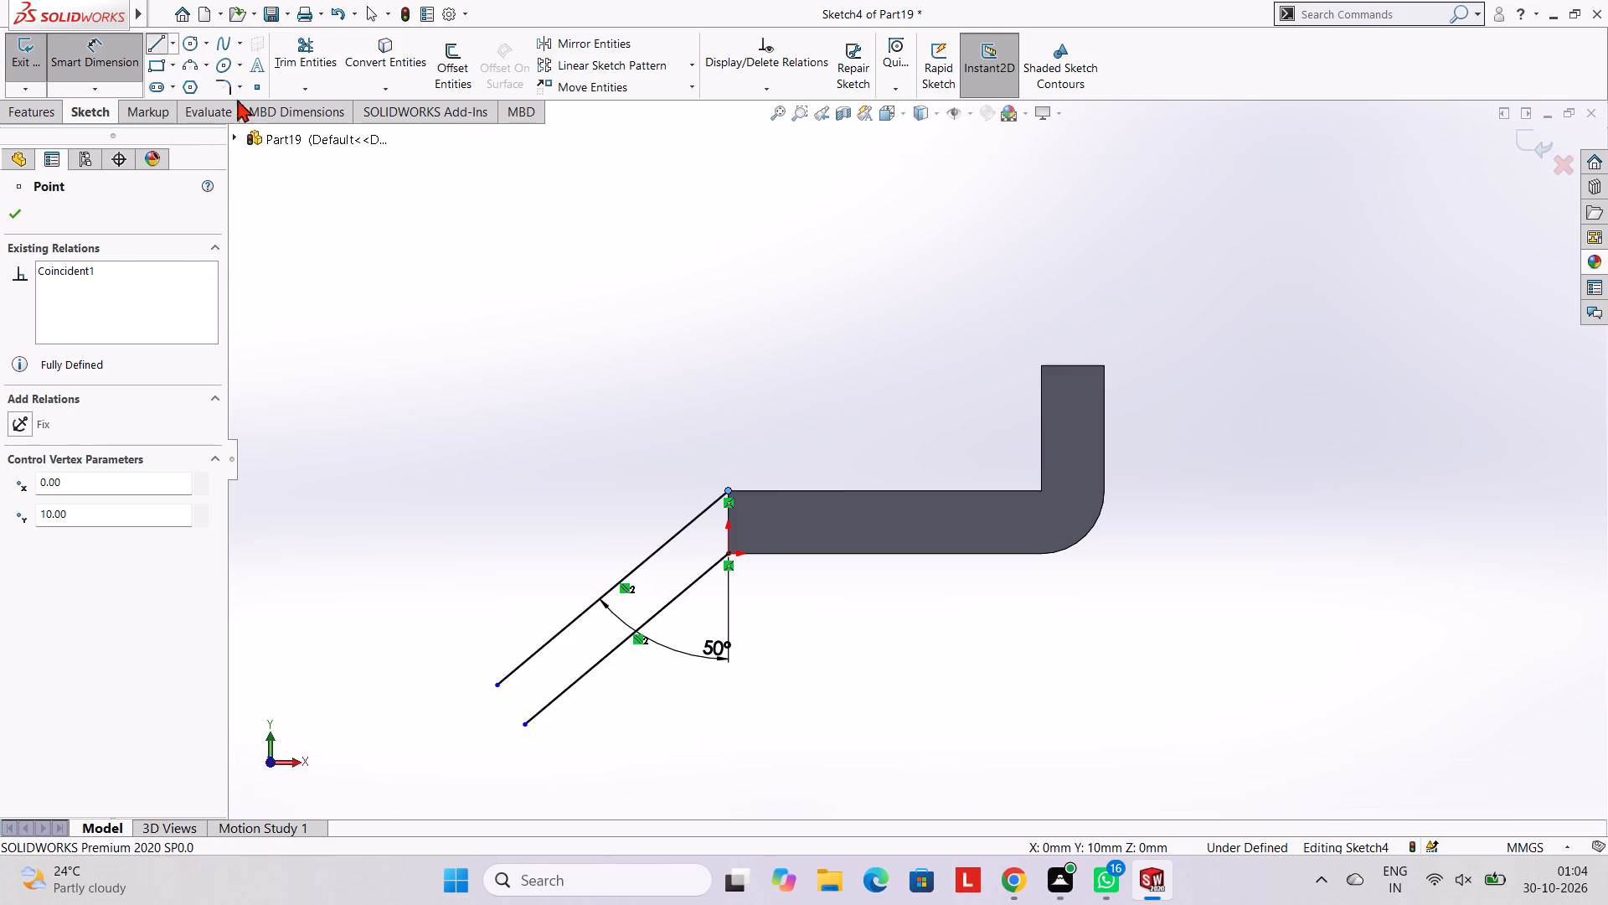
{"action": "left_click", "coordinate": [724, 492]}
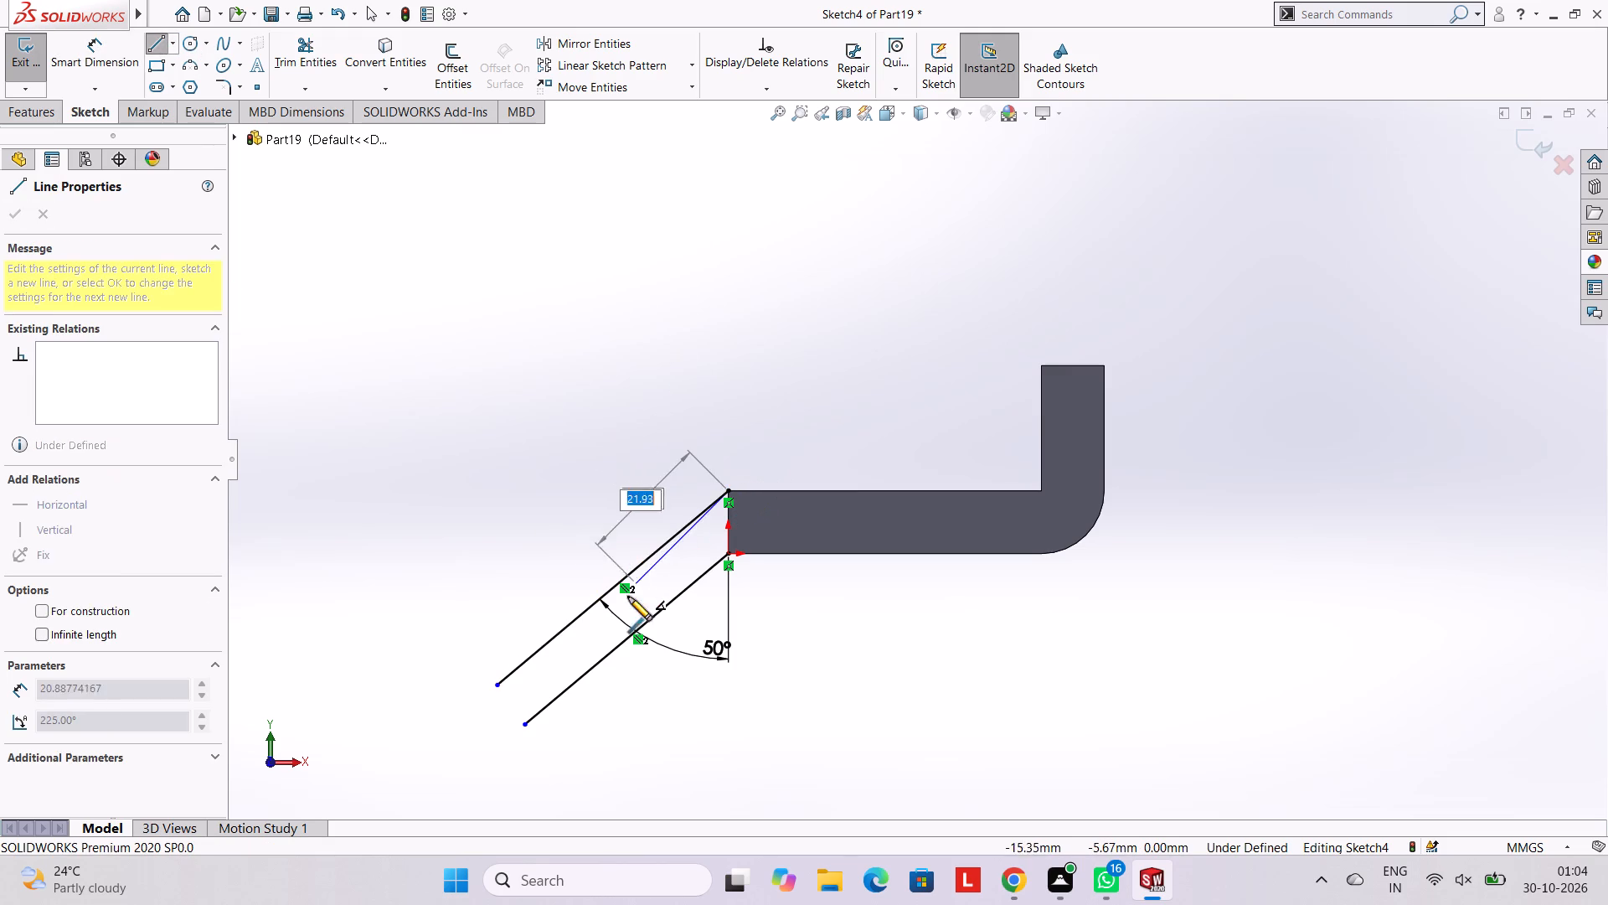
{"action": "type", "text": "30"}
{"action": "key", "text": "Return"}
{"action": "key", "text": "Escape"}
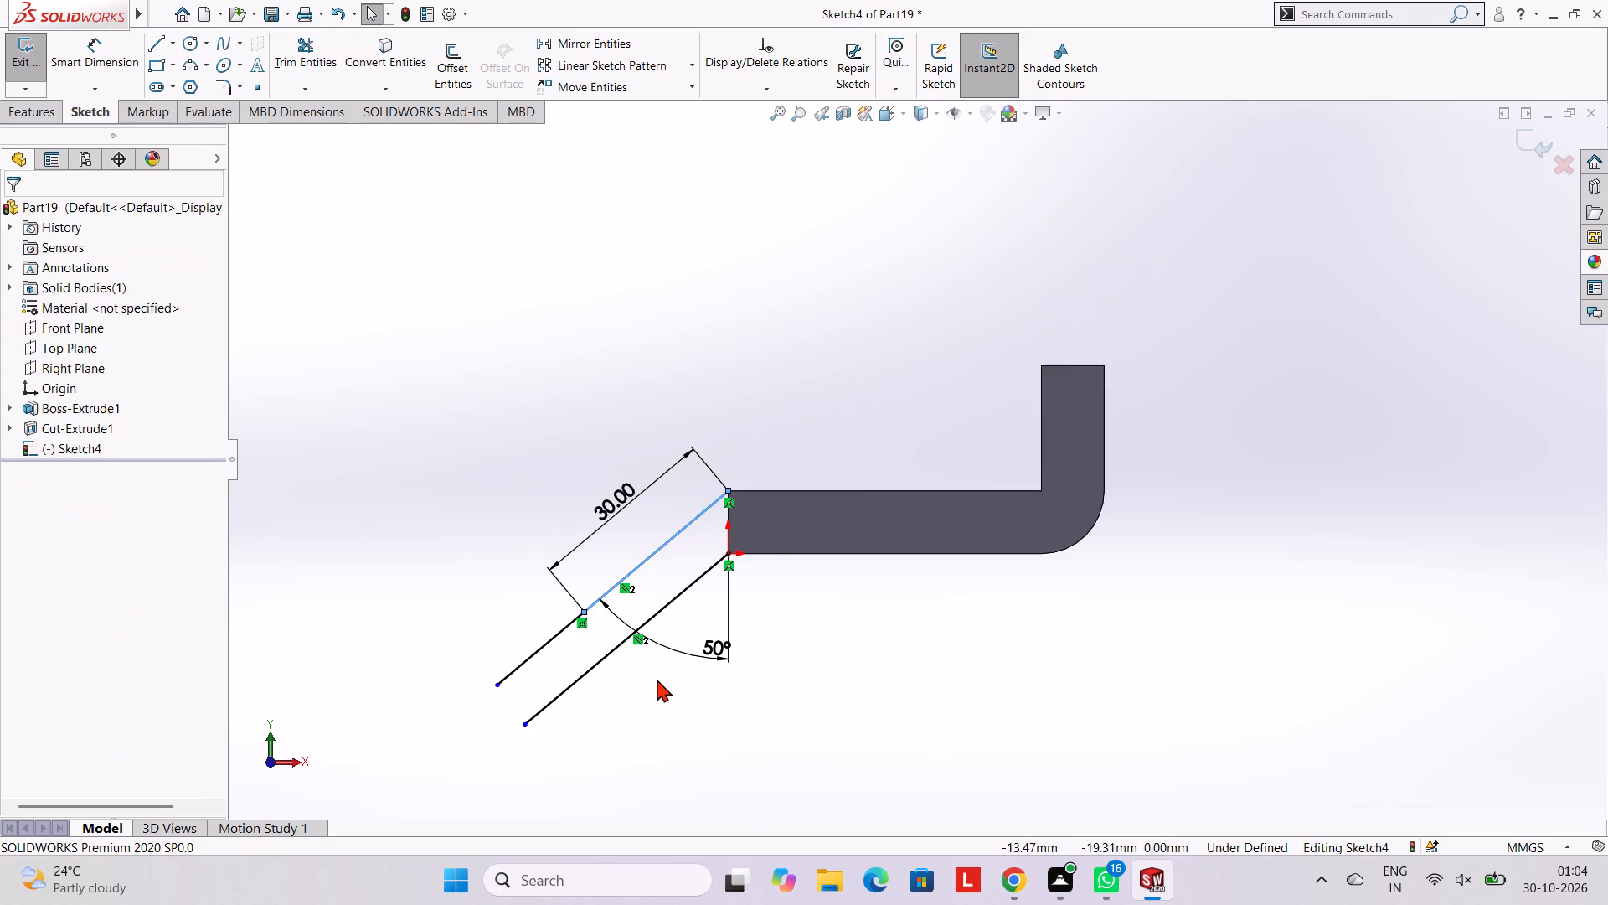
{"action": "key", "text": "Escape"}
Draw a 30 mm line from the base's lower free-end corner along the lower slanted line.
{"action": "left_click", "coordinate": [153, 41]}
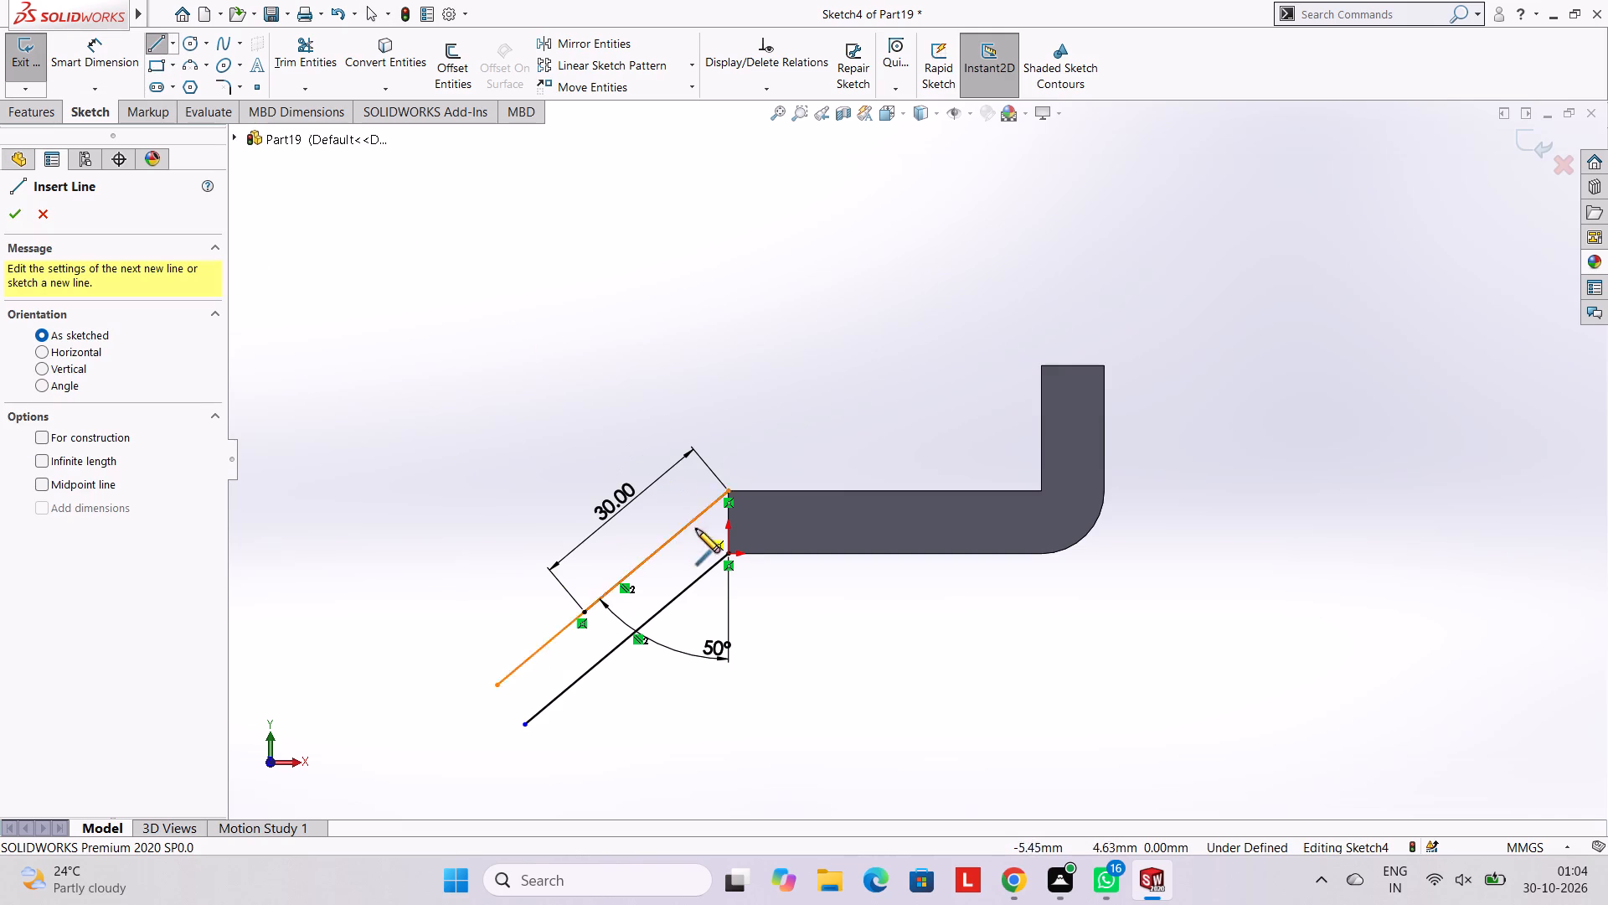
{"action": "left_click", "coordinate": [731, 557]}
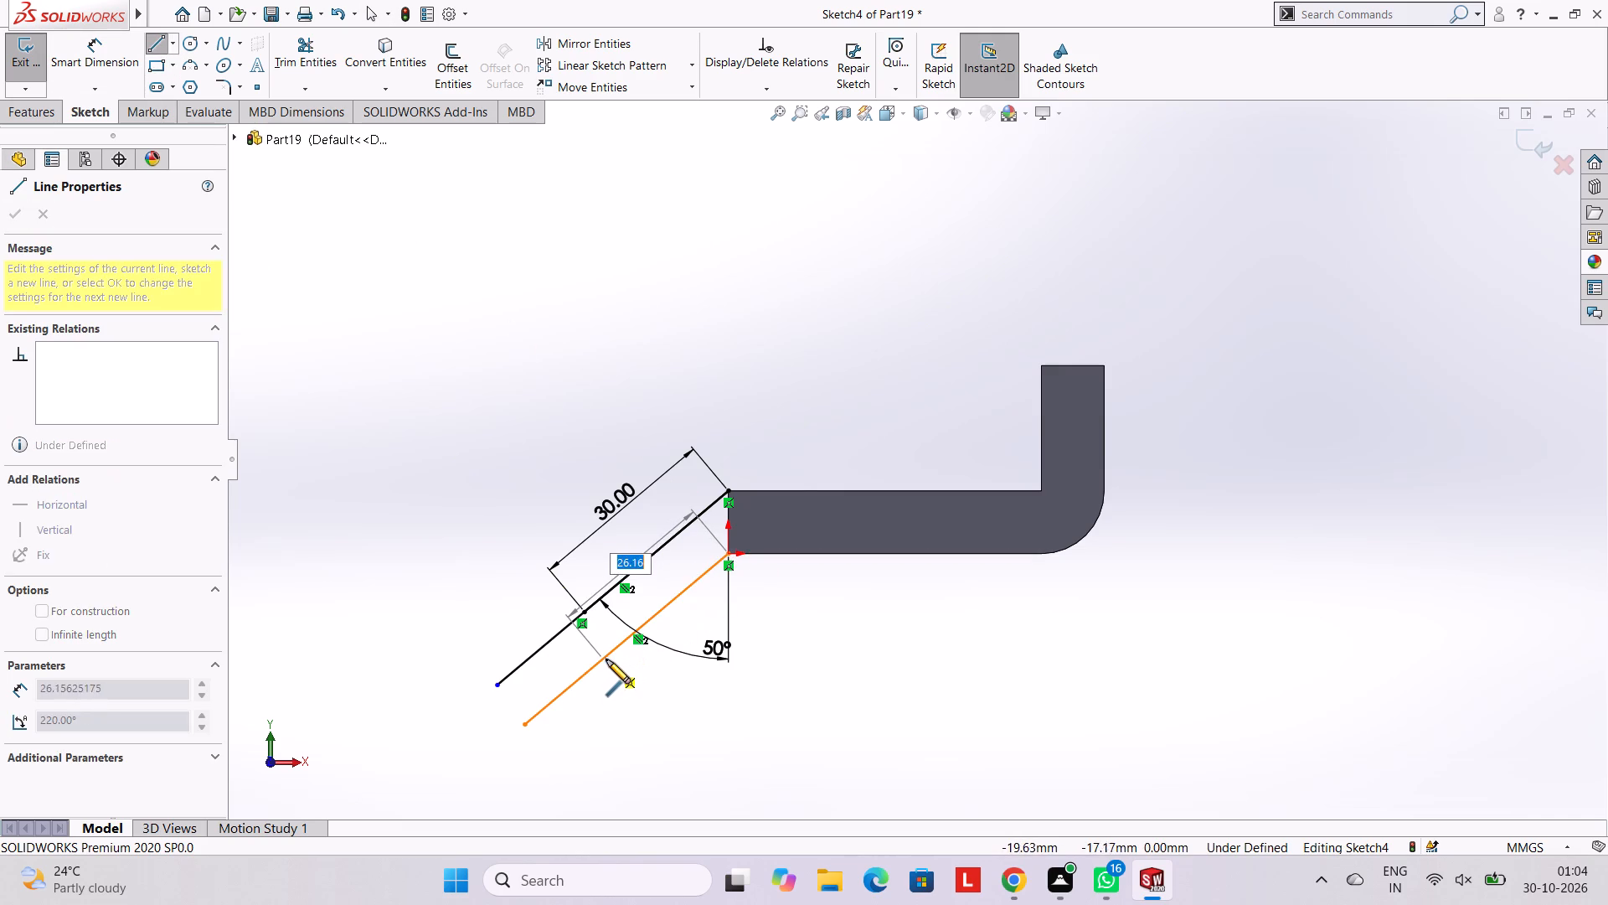
{"action": "type", "text": "30"}
{"action": "key", "text": "Return"}
{"action": "key", "text": "Escape"}
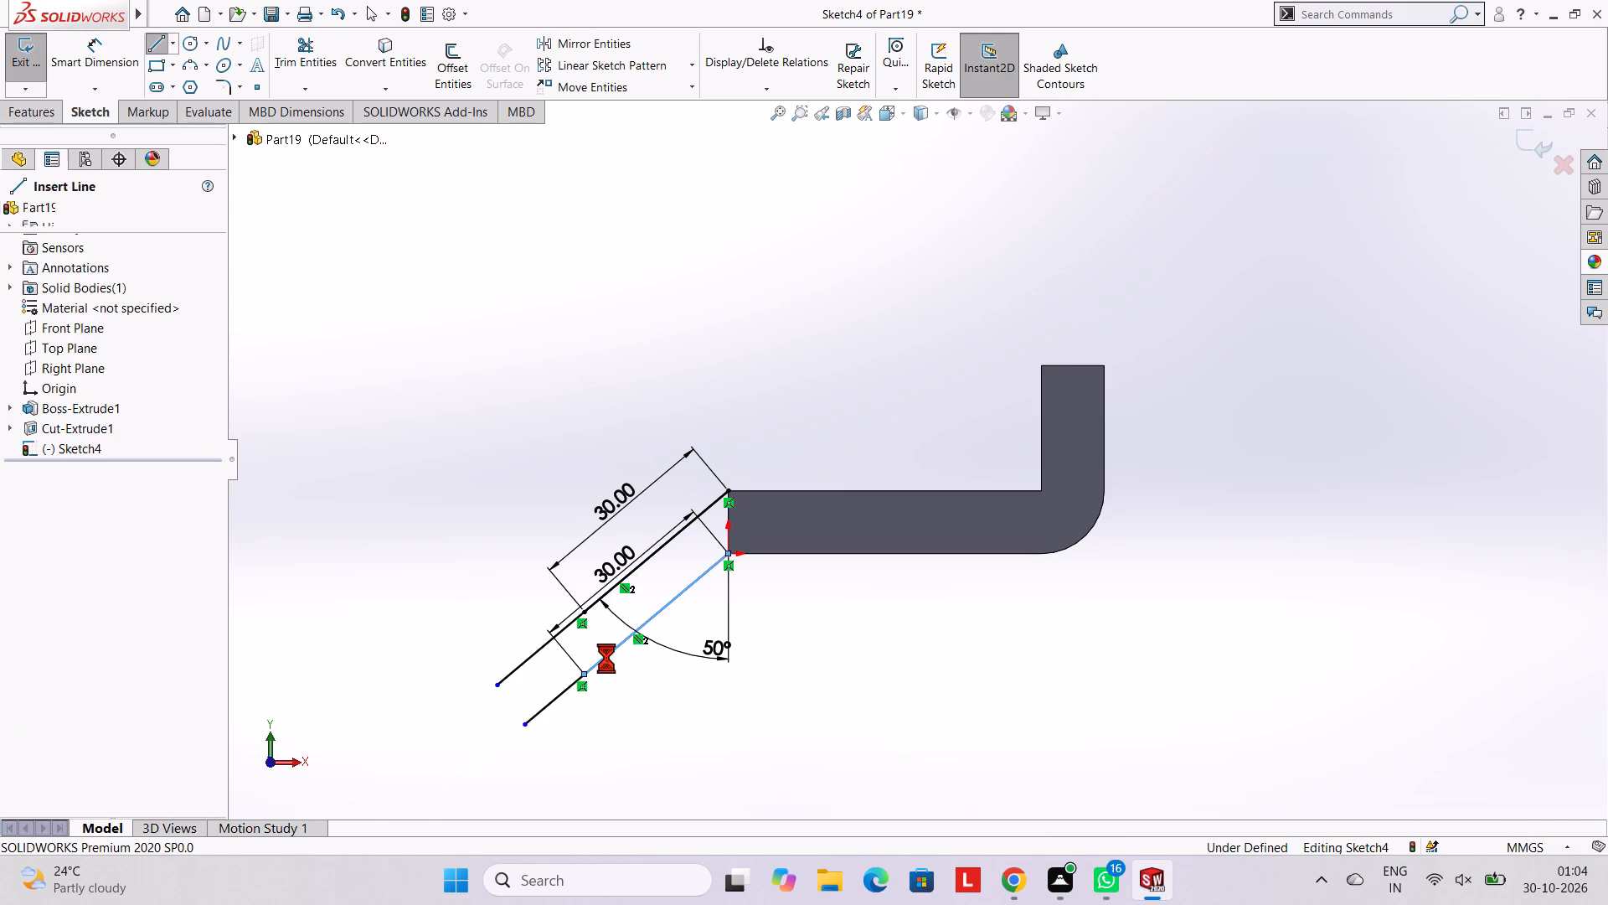
{"action": "key", "text": "Escape"}
{"action": "key", "text": "Escape"}
{"action": "key", "text": "Escape"}
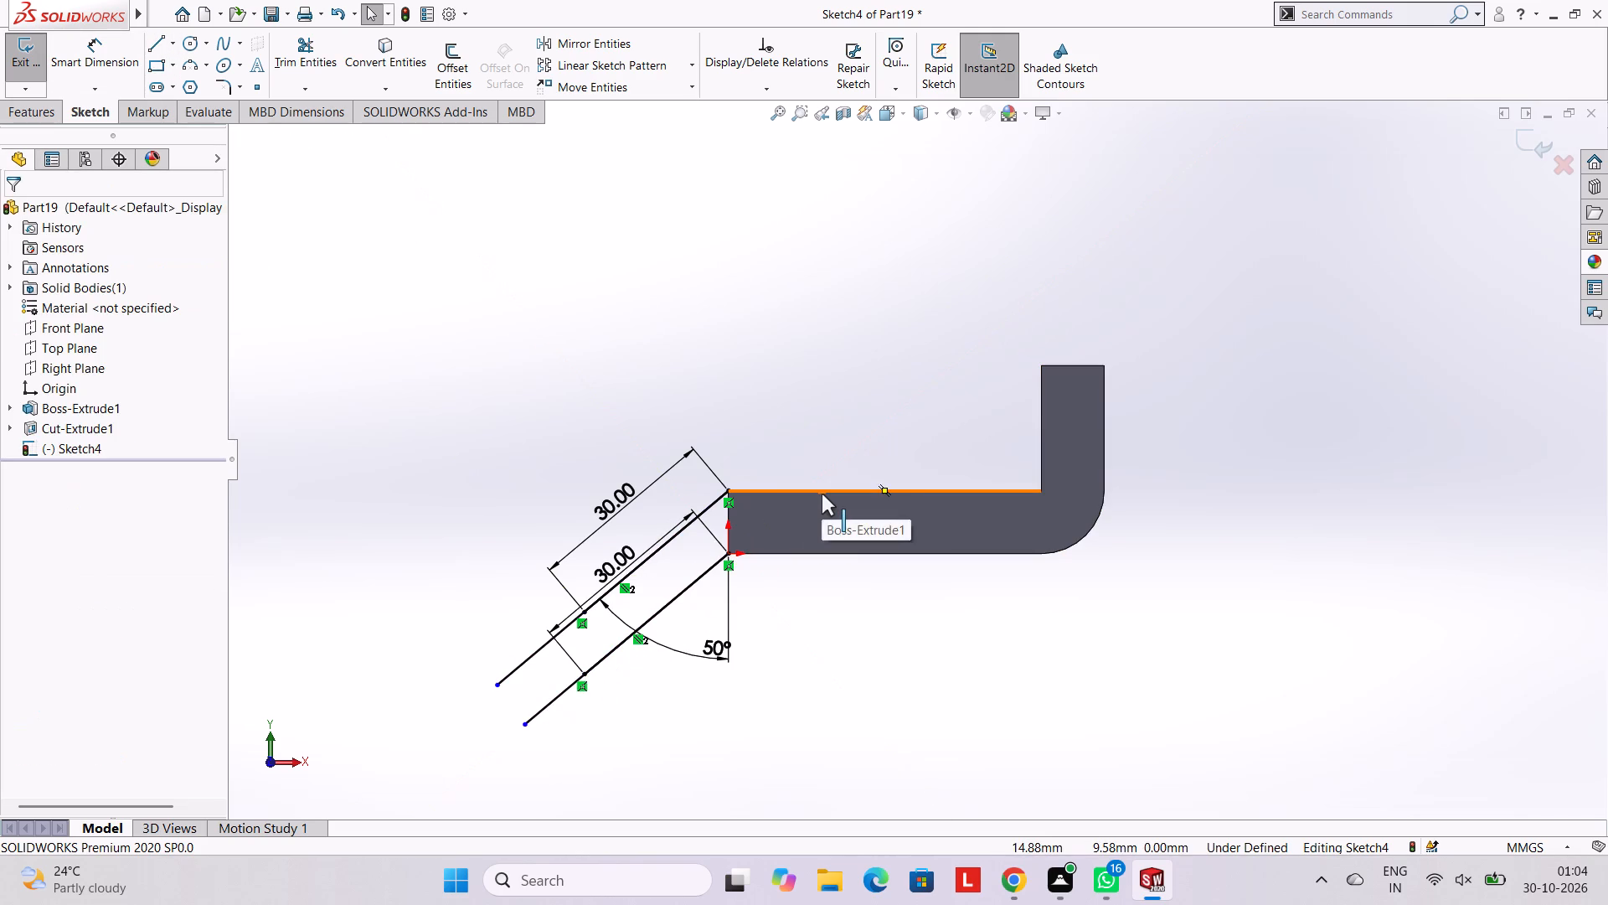
Trim away the parts of both slanted lines that extend beyond their 30 mm lengths.
{"action": "scroll", "coordinate": [789, 374], "scroll_direction": "down", "scroll_amount": 2}
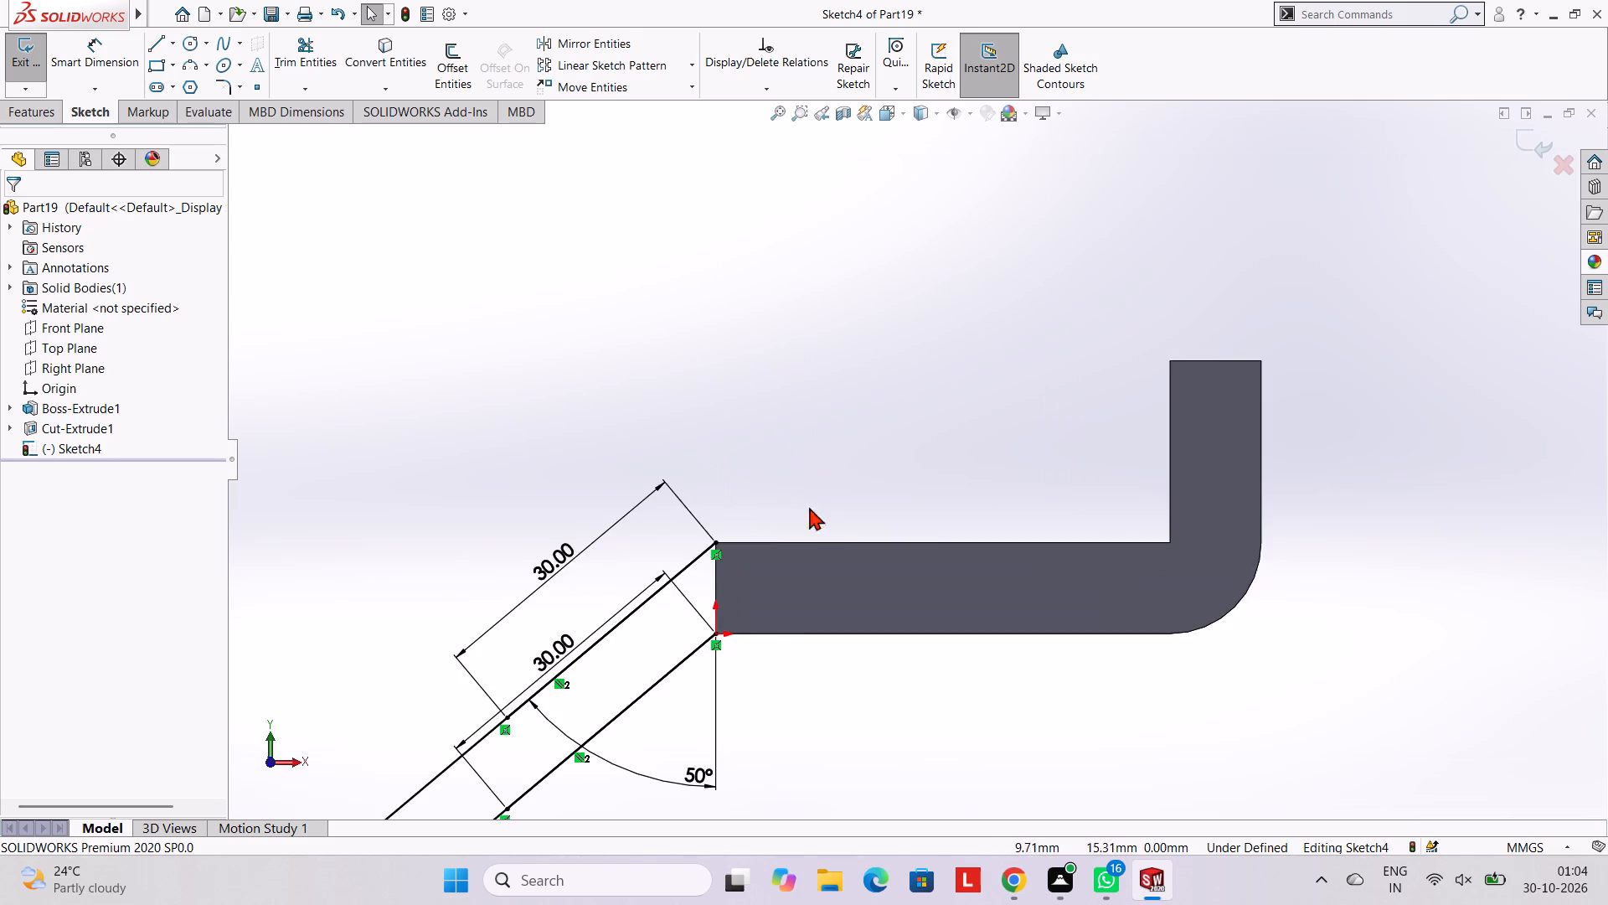
{"action": "scroll", "coordinate": [820, 527], "scroll_direction": "up", "scroll_amount": 2}
{"action": "left_click", "coordinate": [286, 58]}
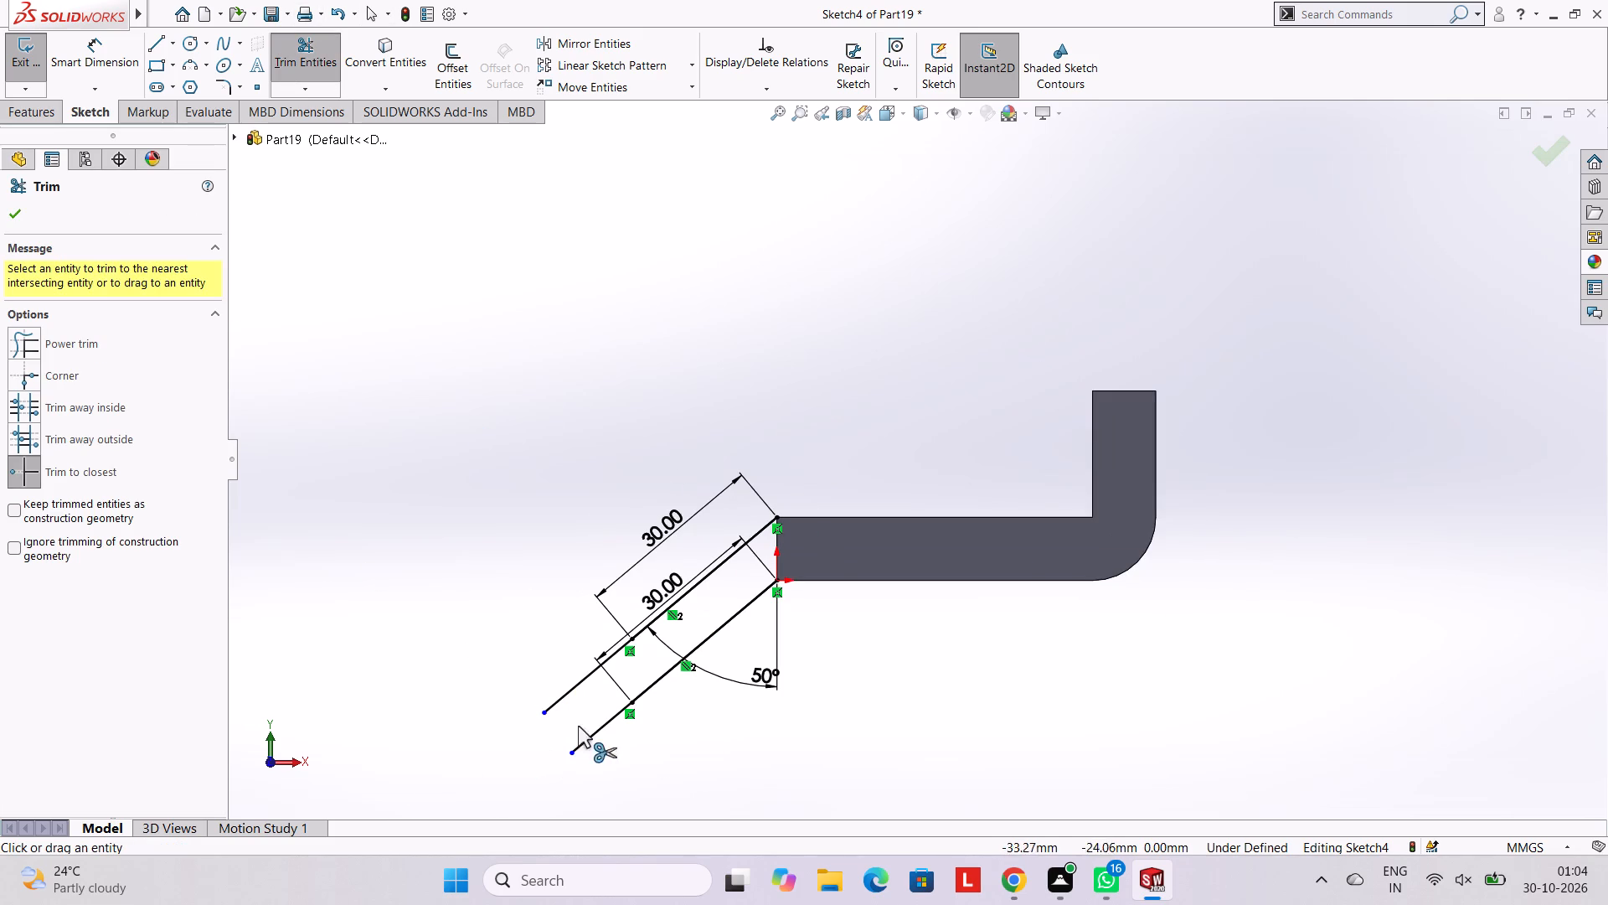
{"action": "left_click", "coordinate": [576, 682]}
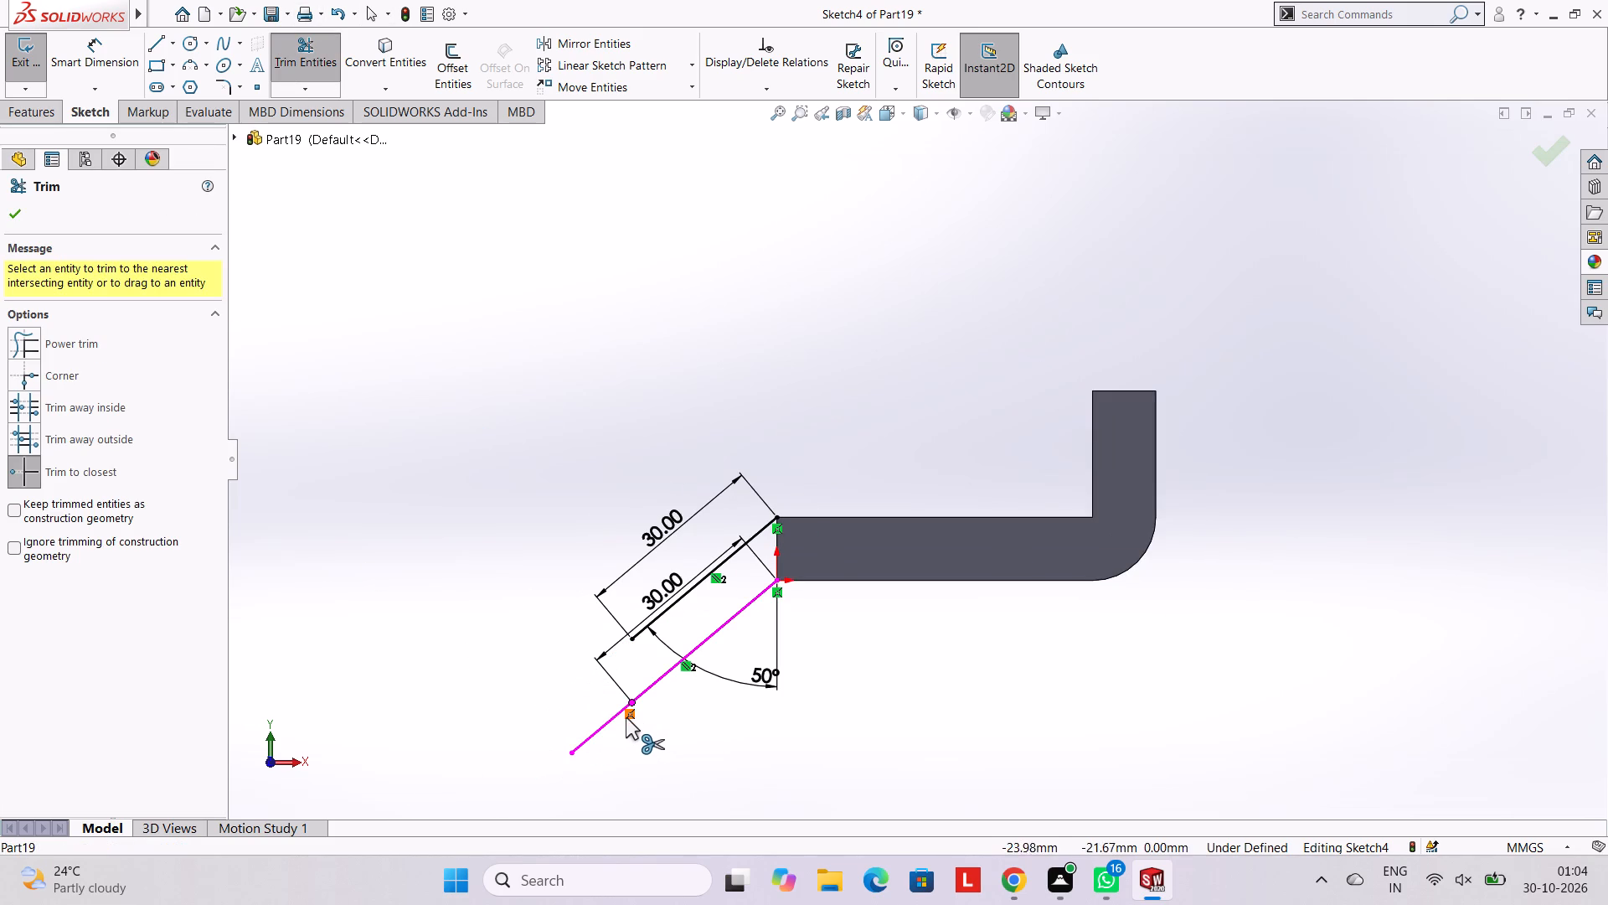
{"action": "left_click", "coordinate": [611, 723]}
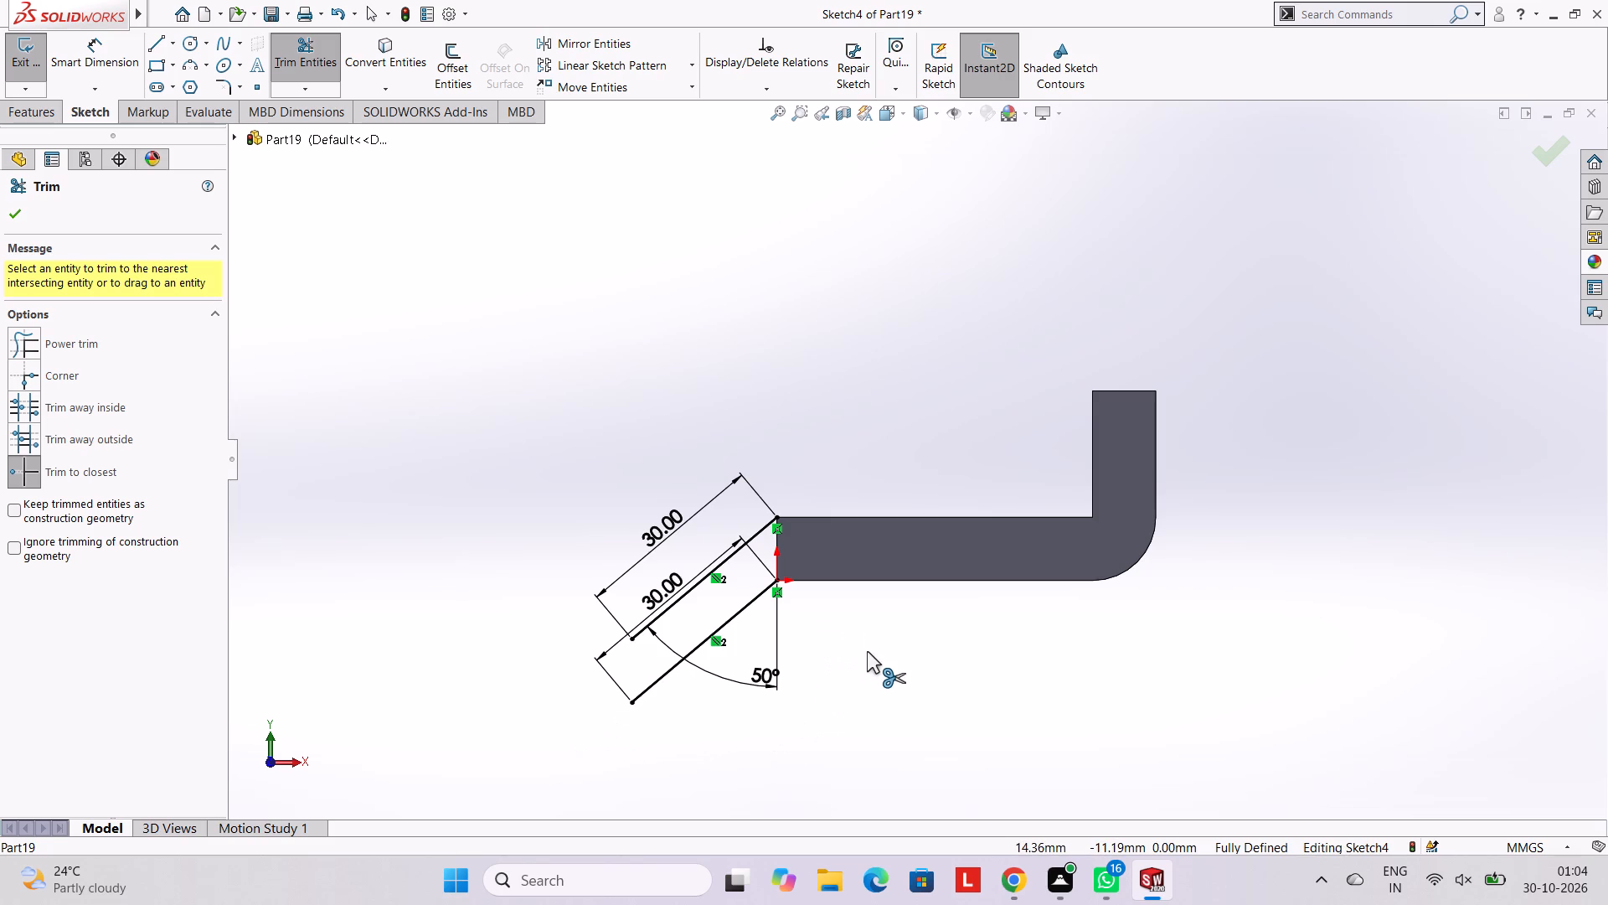
Close the arm profile's outer end with a vertical 10 mm line joining the endpoints of the two slanted lines.
{"action": "left_click", "coordinate": [149, 45]}
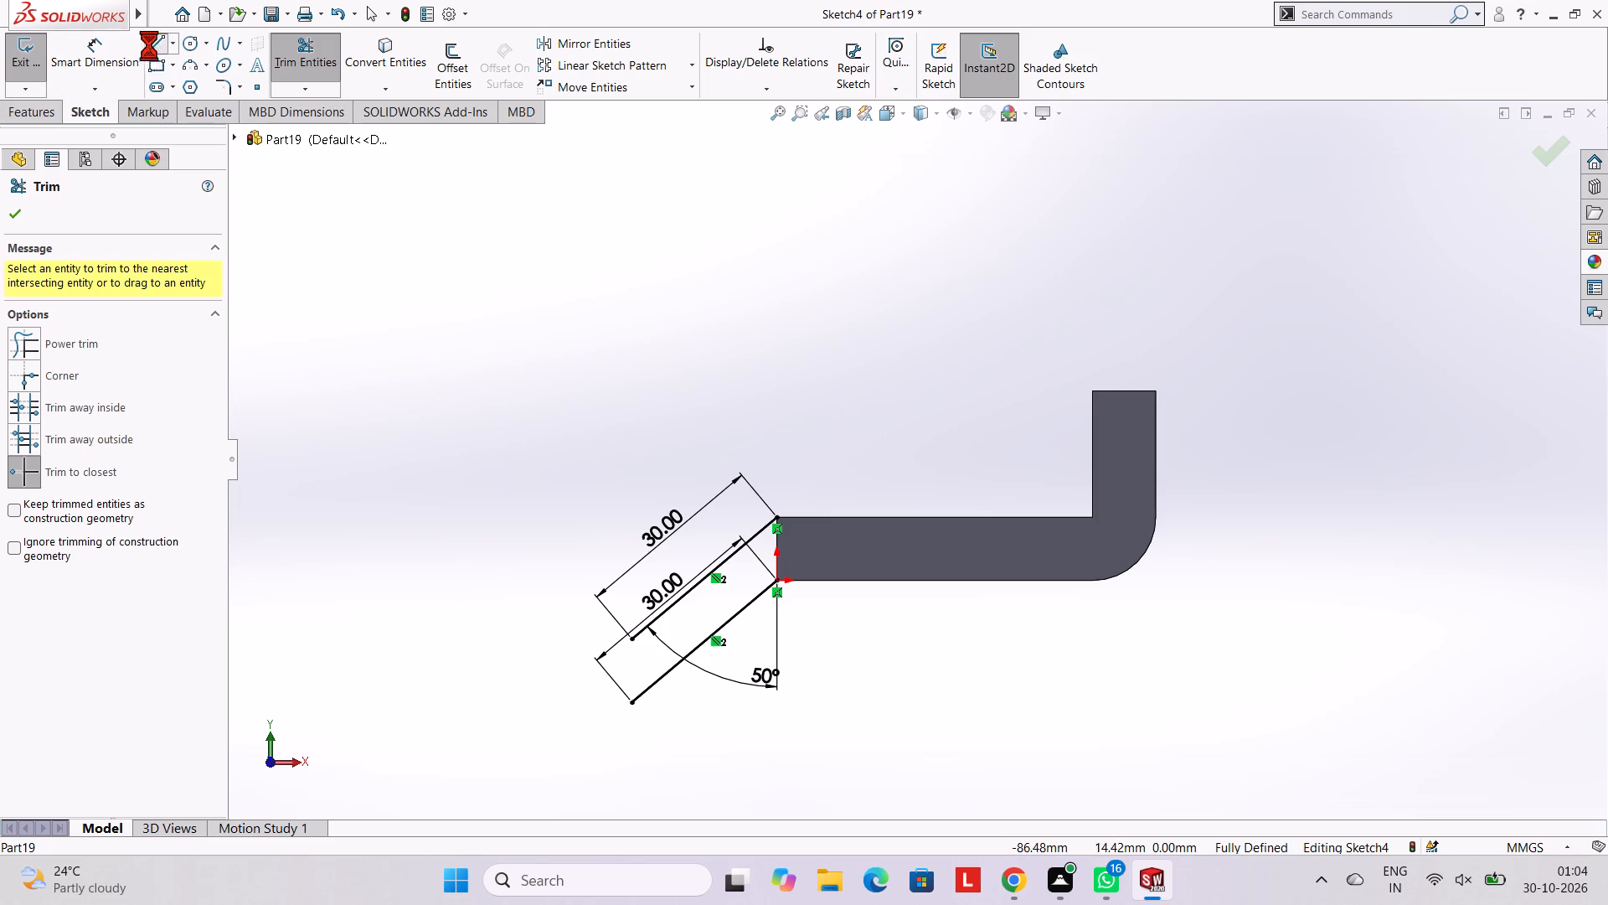
{"action": "left_click", "coordinate": [633, 641]}
{"action": "left_click", "coordinate": [632, 701]}
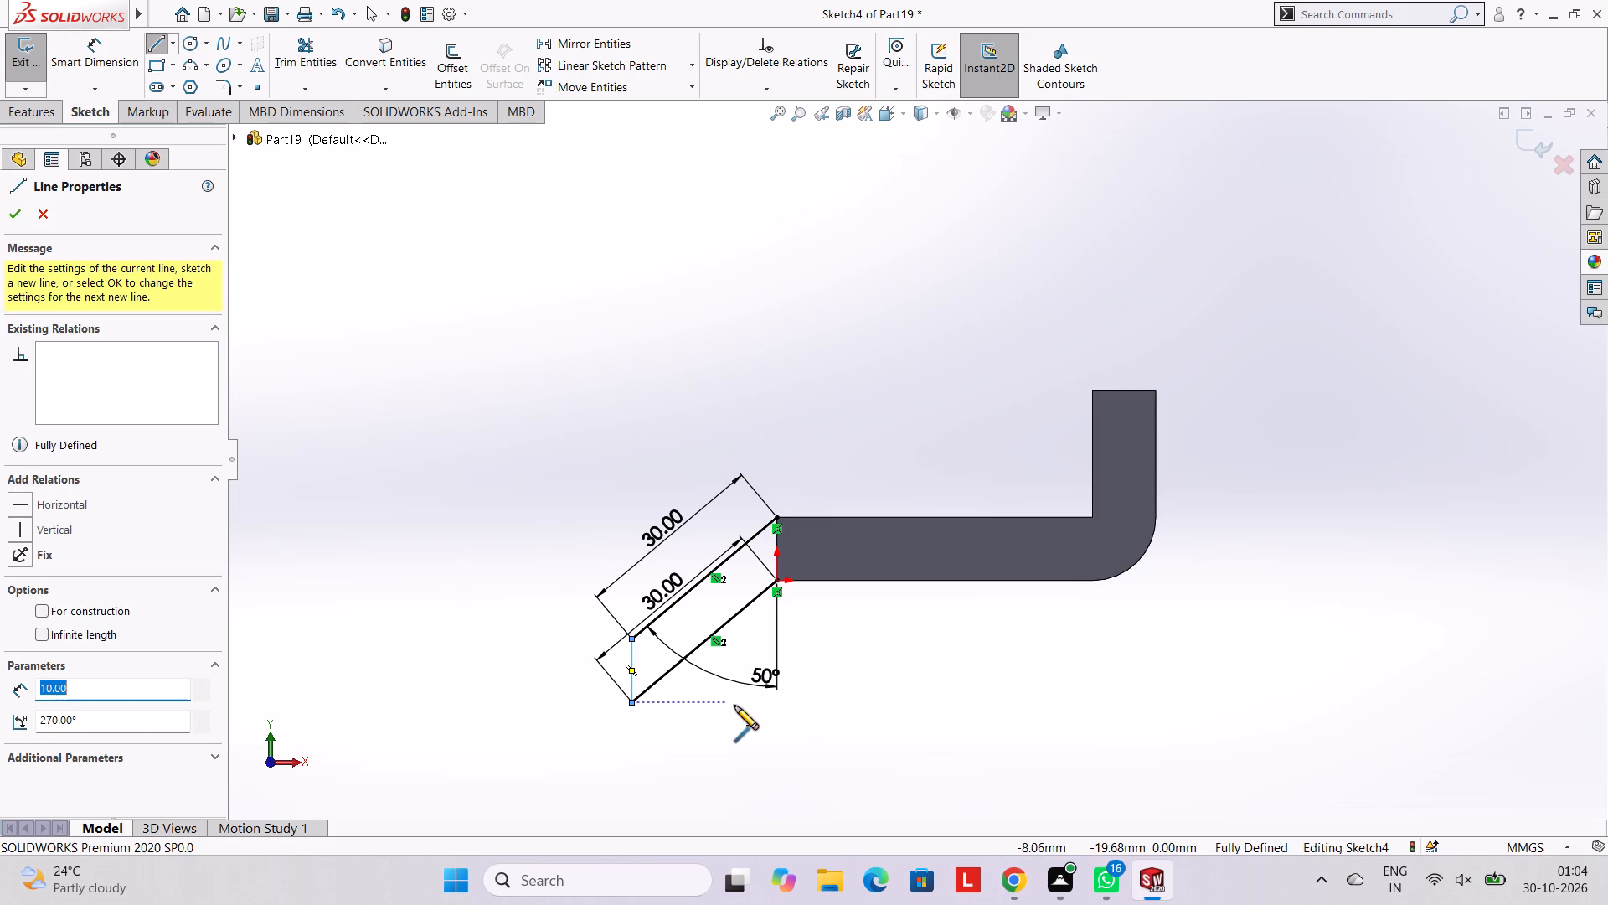
{"action": "key", "text": "Escape"}
{"action": "key", "text": "Escape"}
{"action": "key", "text": "Escape"}
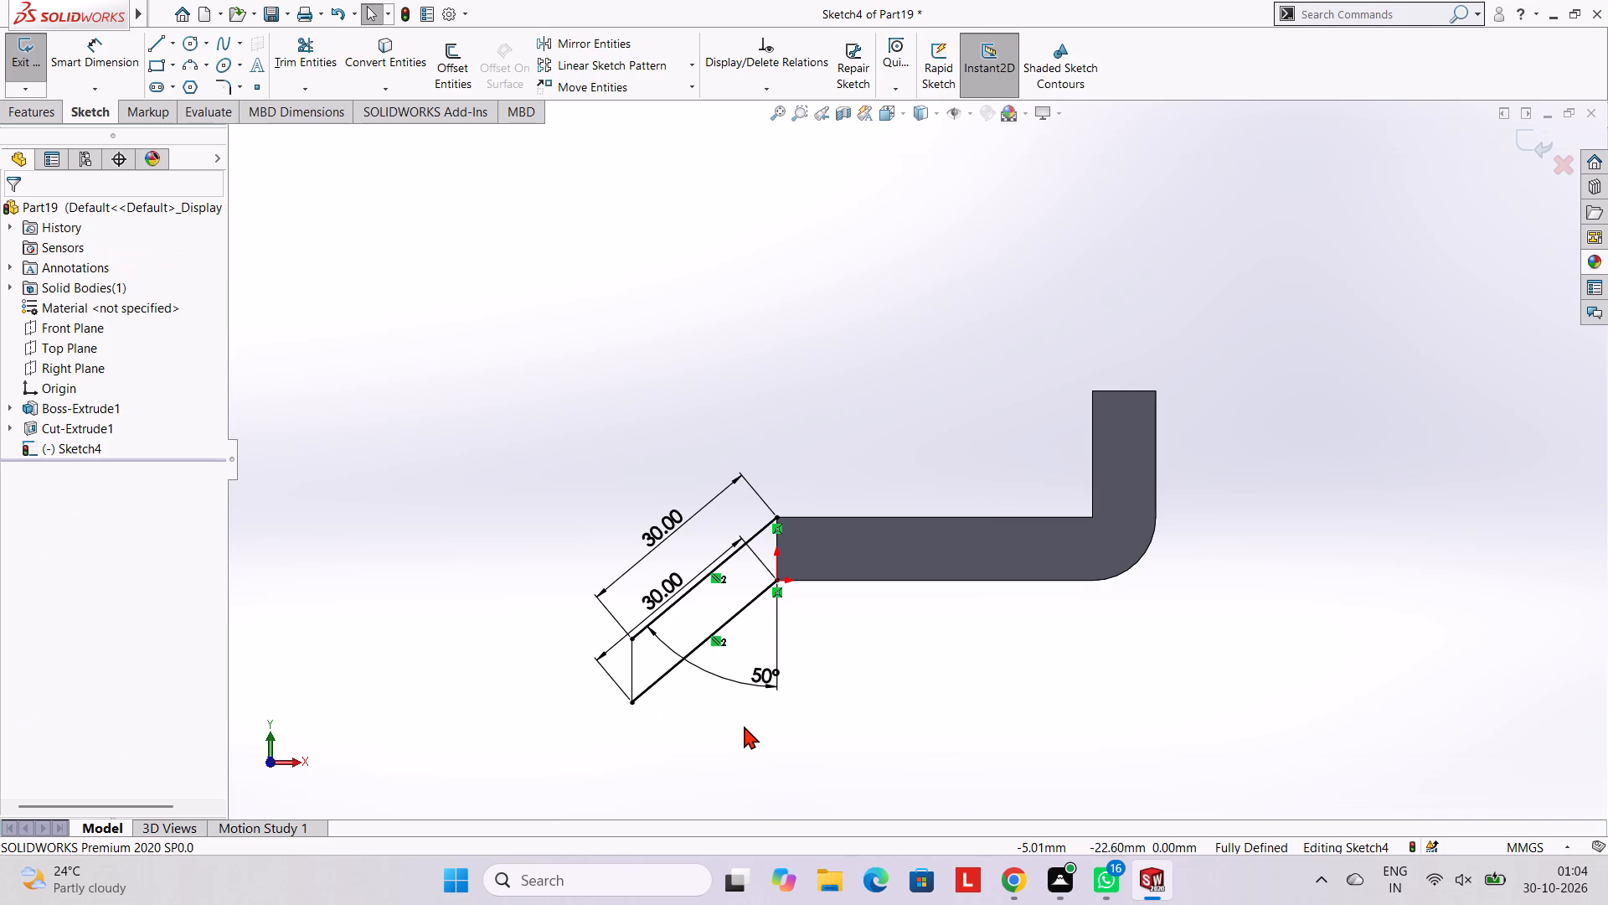
{"action": "key", "text": "Escape"}
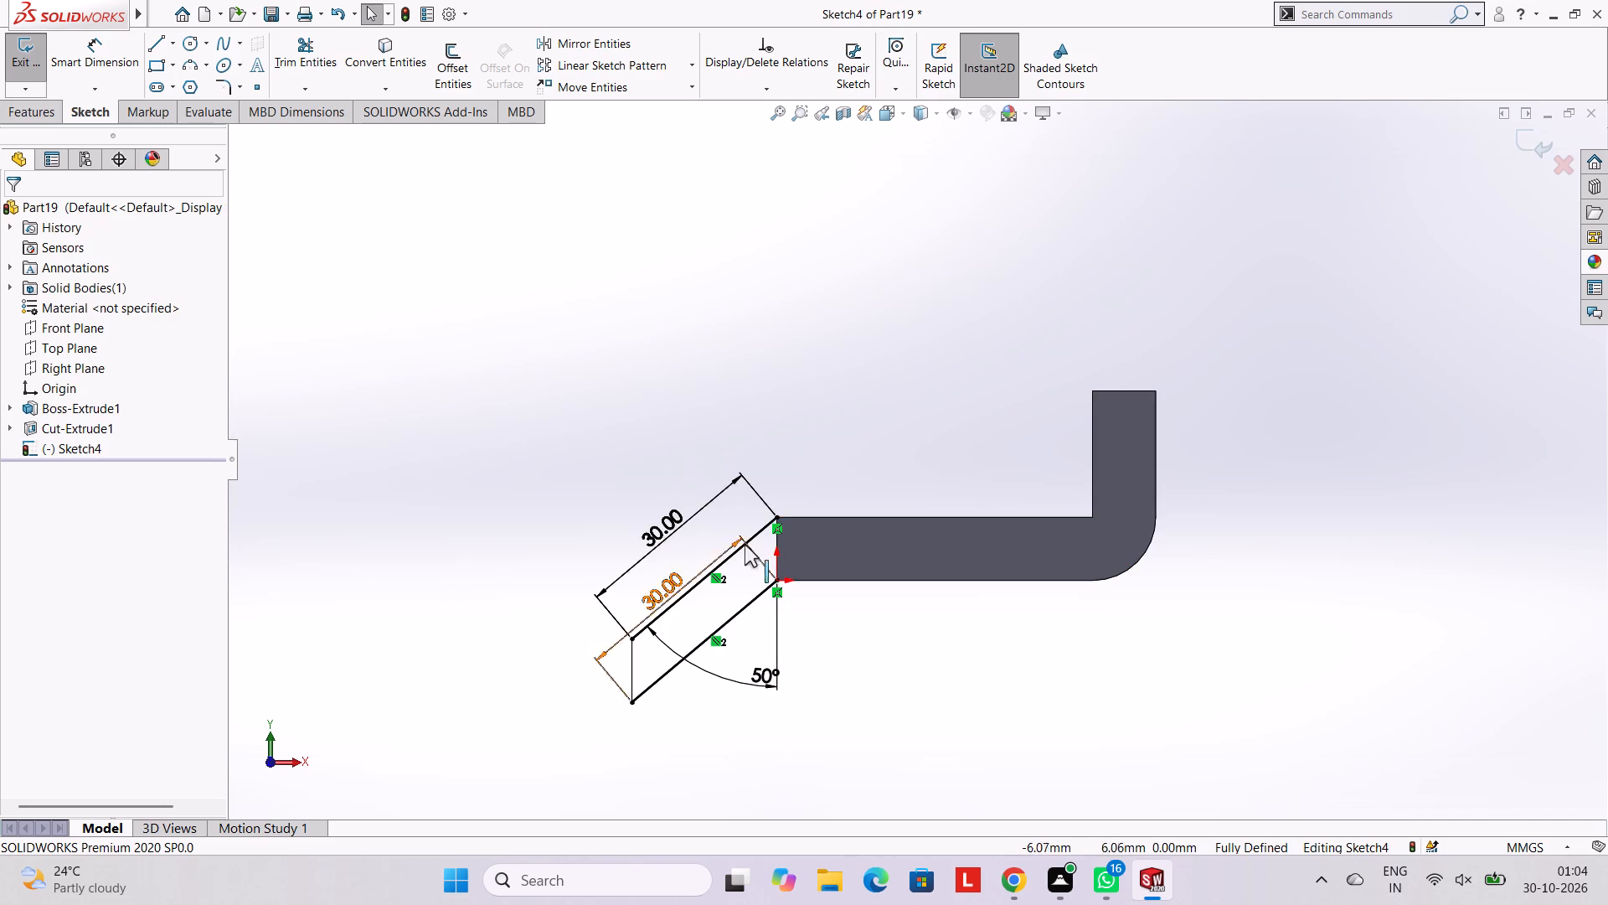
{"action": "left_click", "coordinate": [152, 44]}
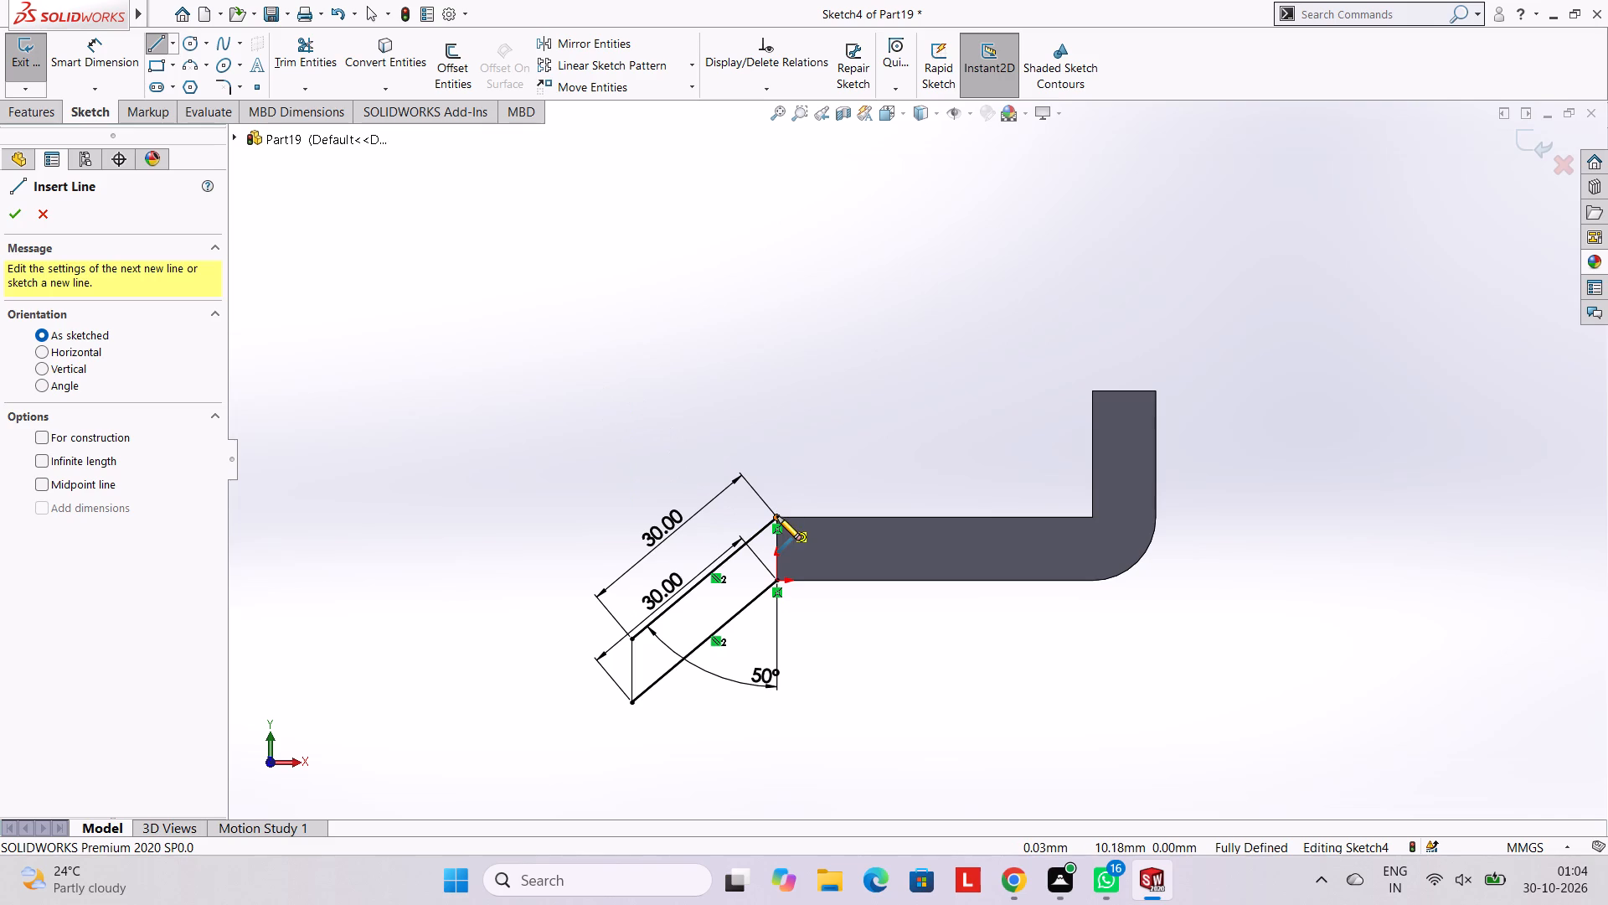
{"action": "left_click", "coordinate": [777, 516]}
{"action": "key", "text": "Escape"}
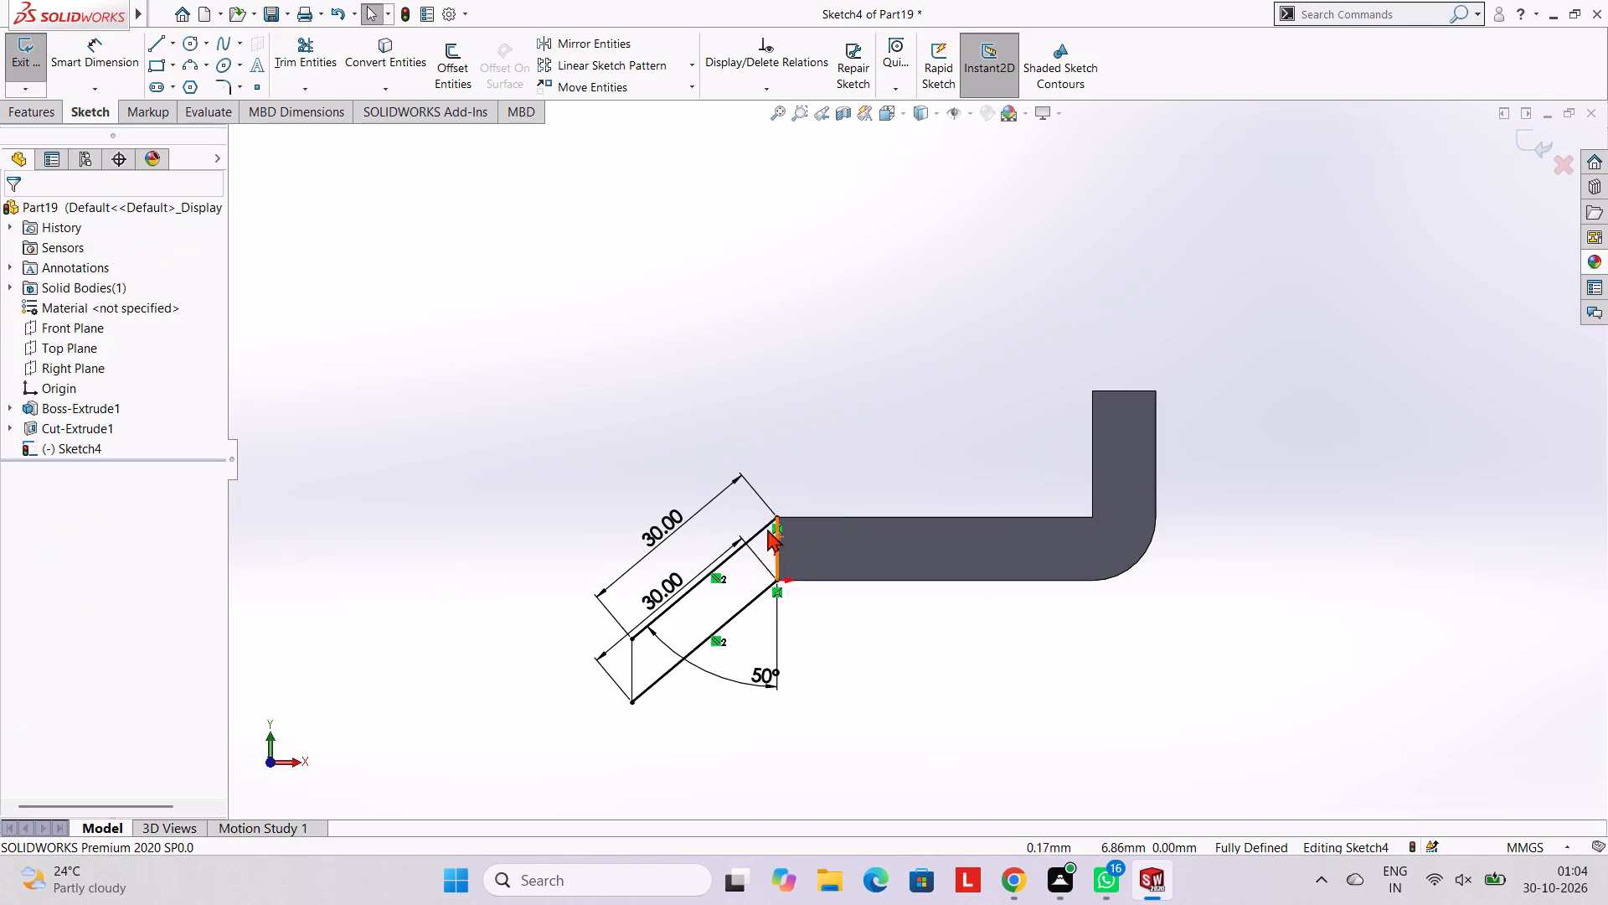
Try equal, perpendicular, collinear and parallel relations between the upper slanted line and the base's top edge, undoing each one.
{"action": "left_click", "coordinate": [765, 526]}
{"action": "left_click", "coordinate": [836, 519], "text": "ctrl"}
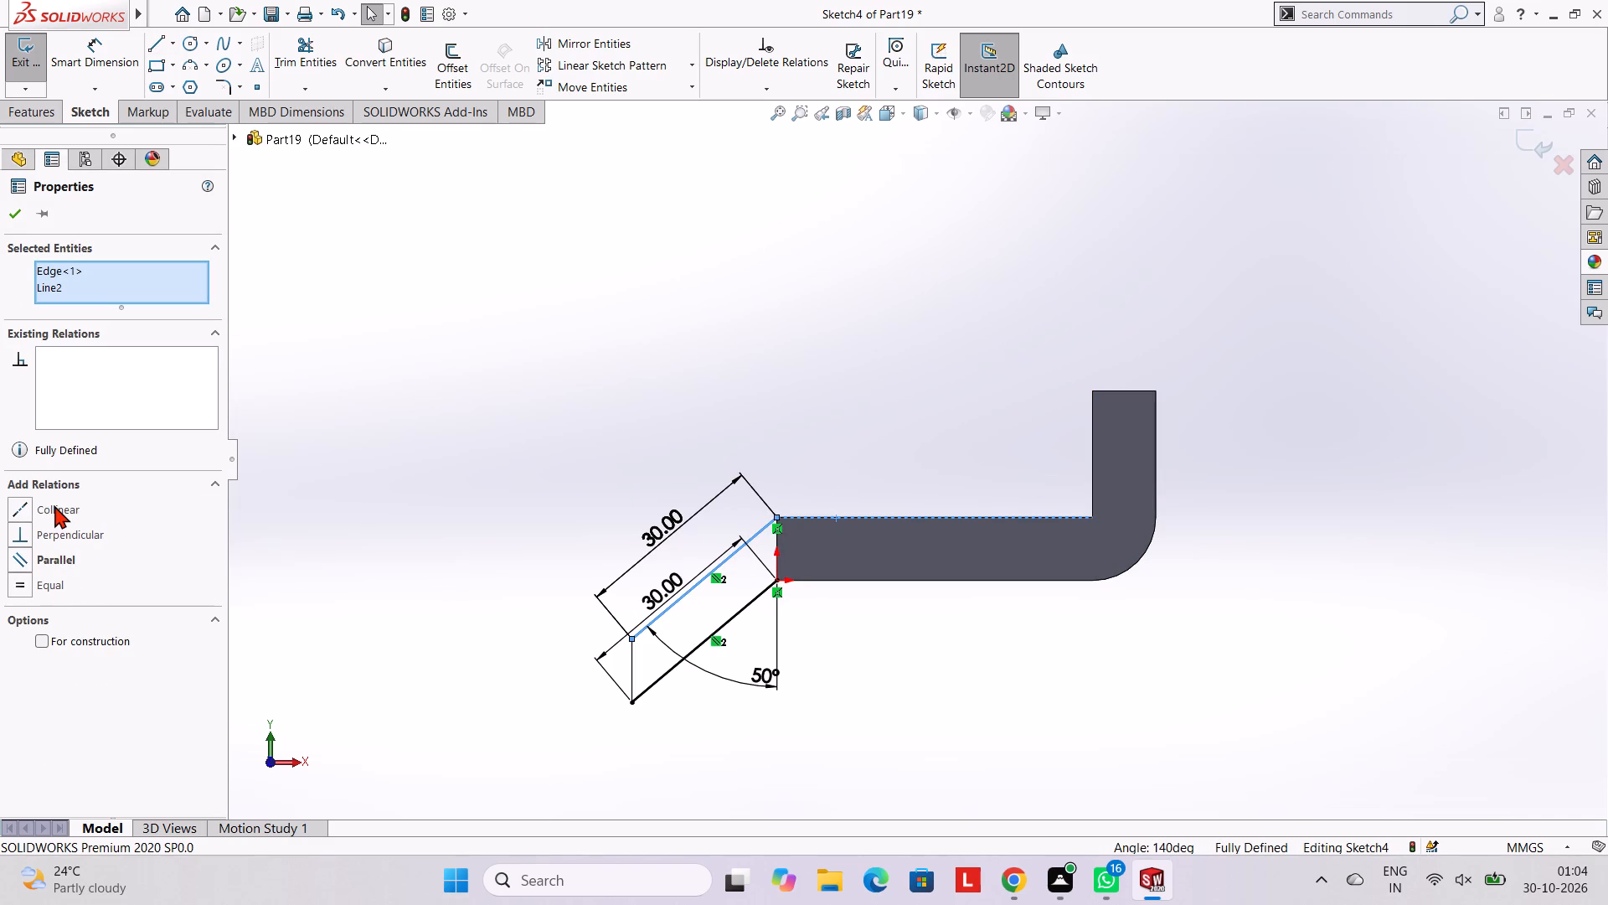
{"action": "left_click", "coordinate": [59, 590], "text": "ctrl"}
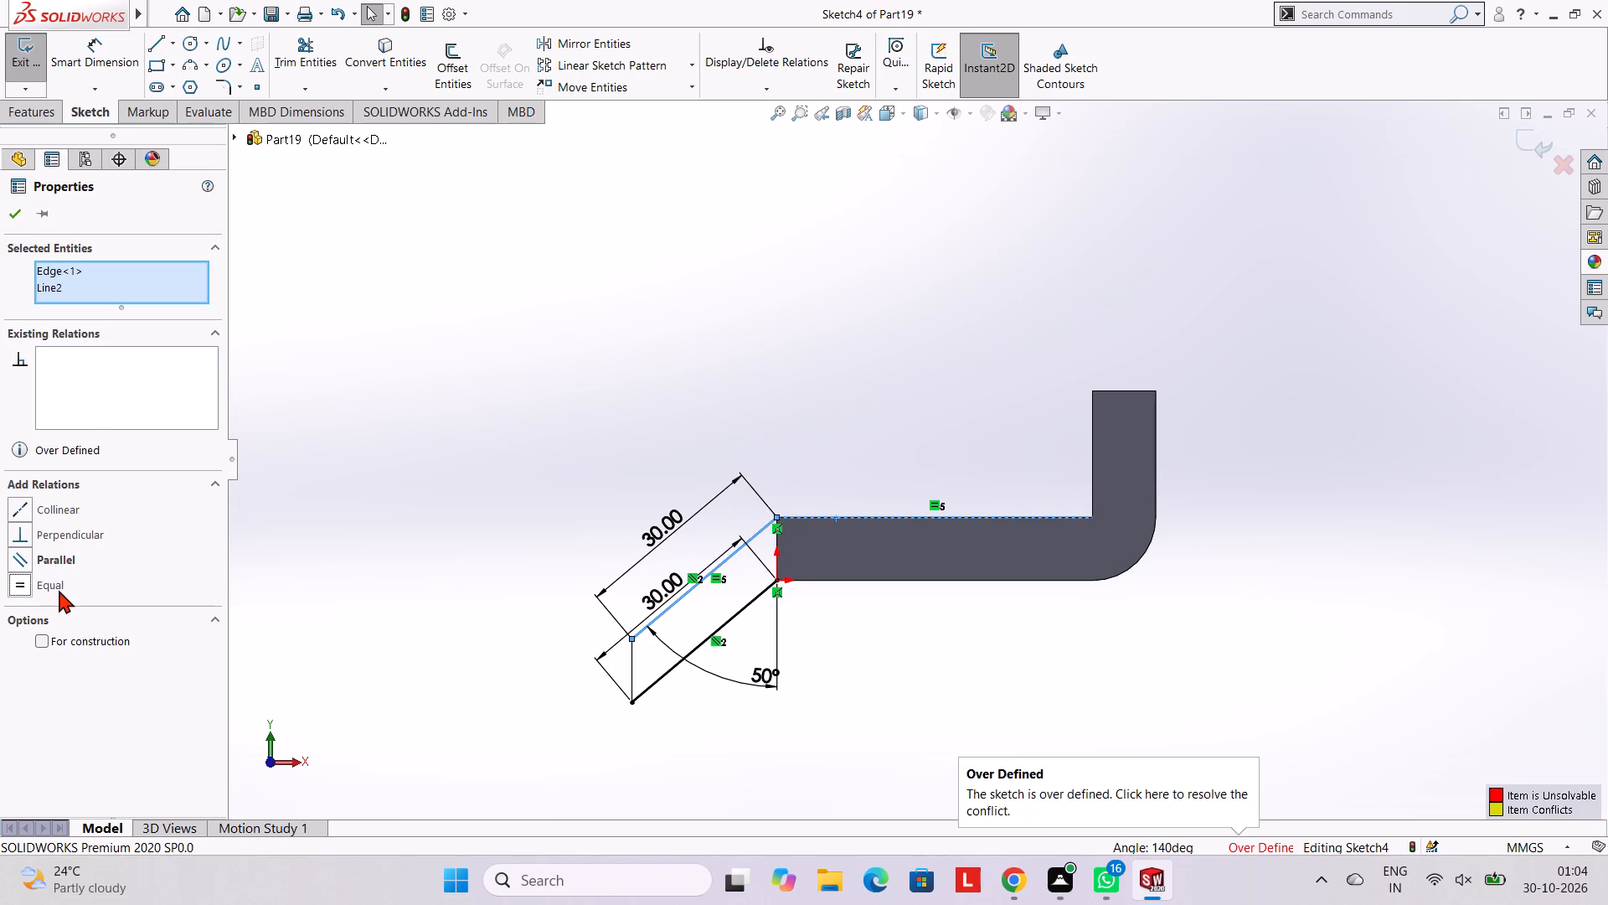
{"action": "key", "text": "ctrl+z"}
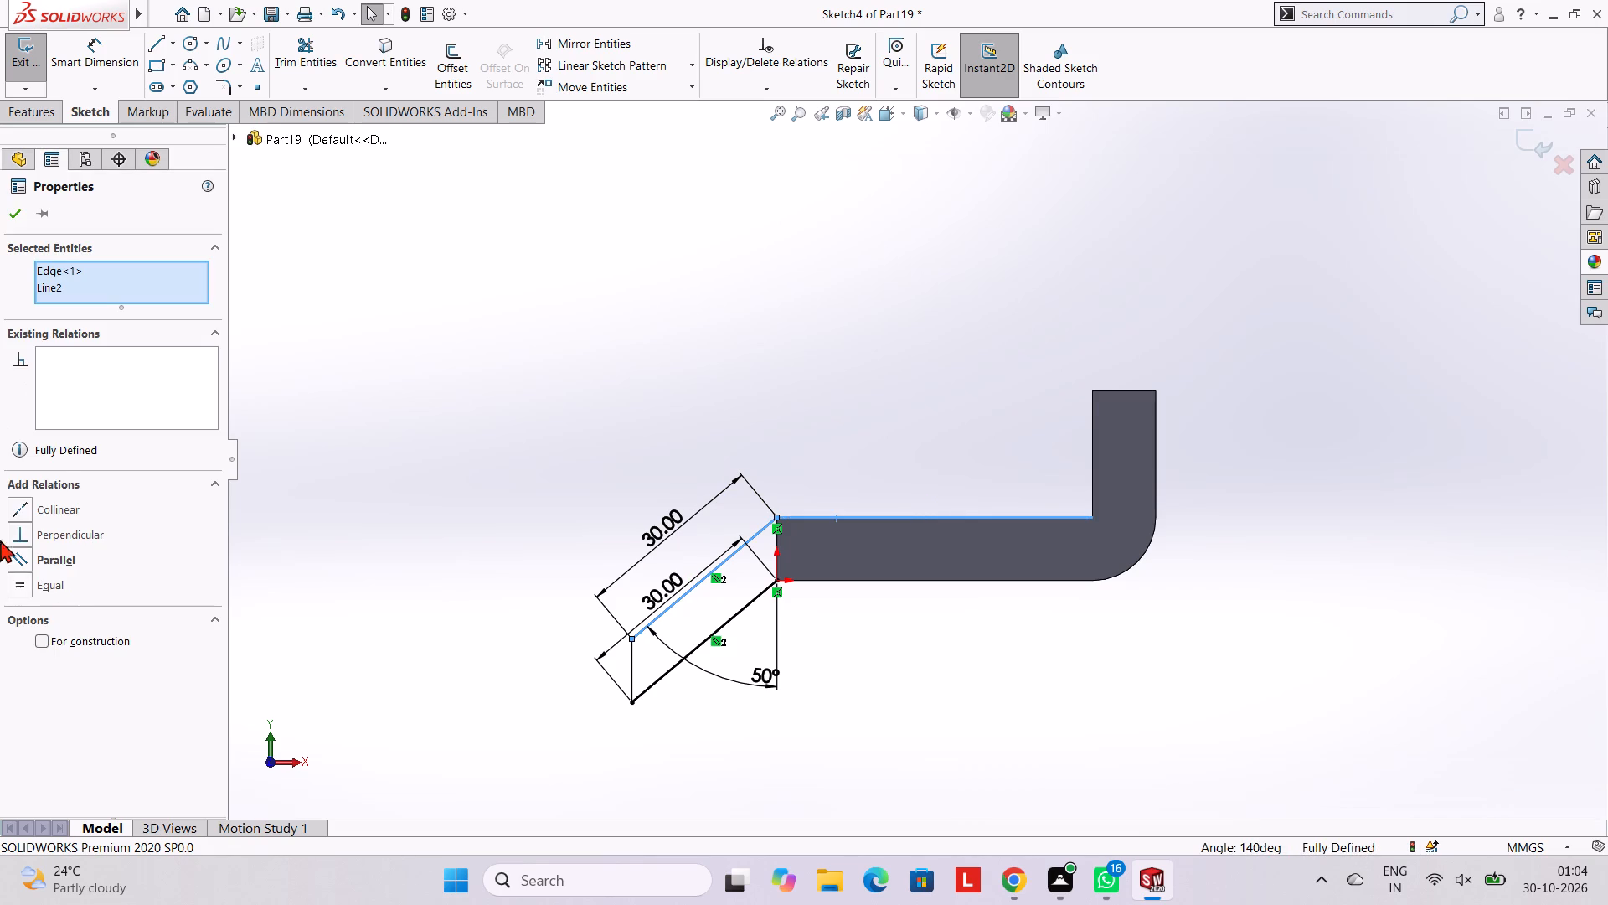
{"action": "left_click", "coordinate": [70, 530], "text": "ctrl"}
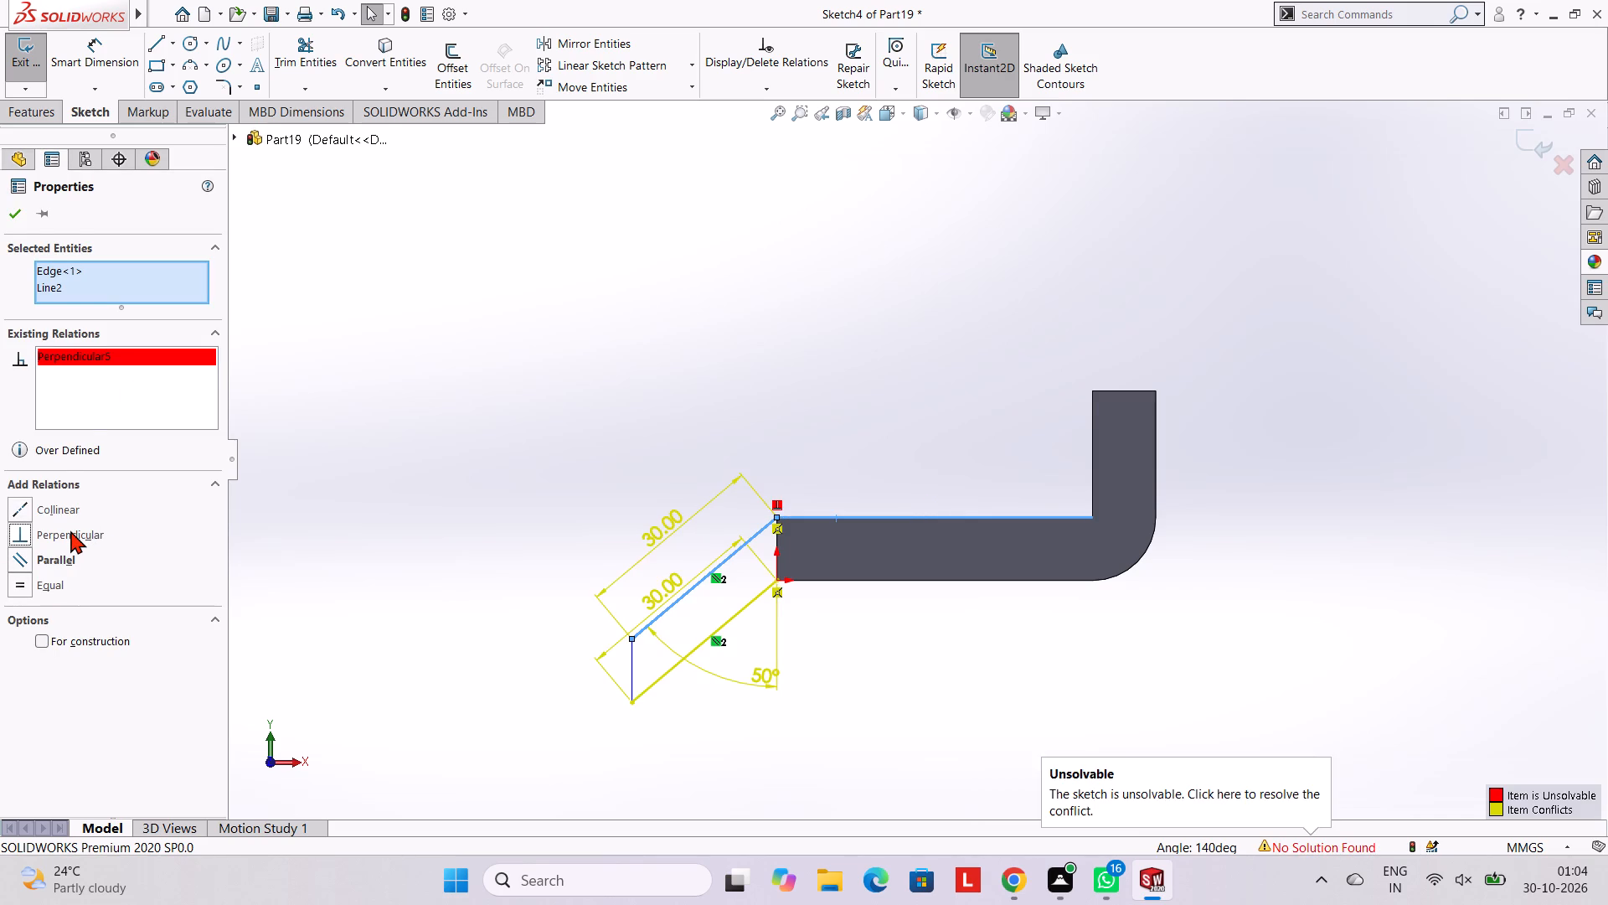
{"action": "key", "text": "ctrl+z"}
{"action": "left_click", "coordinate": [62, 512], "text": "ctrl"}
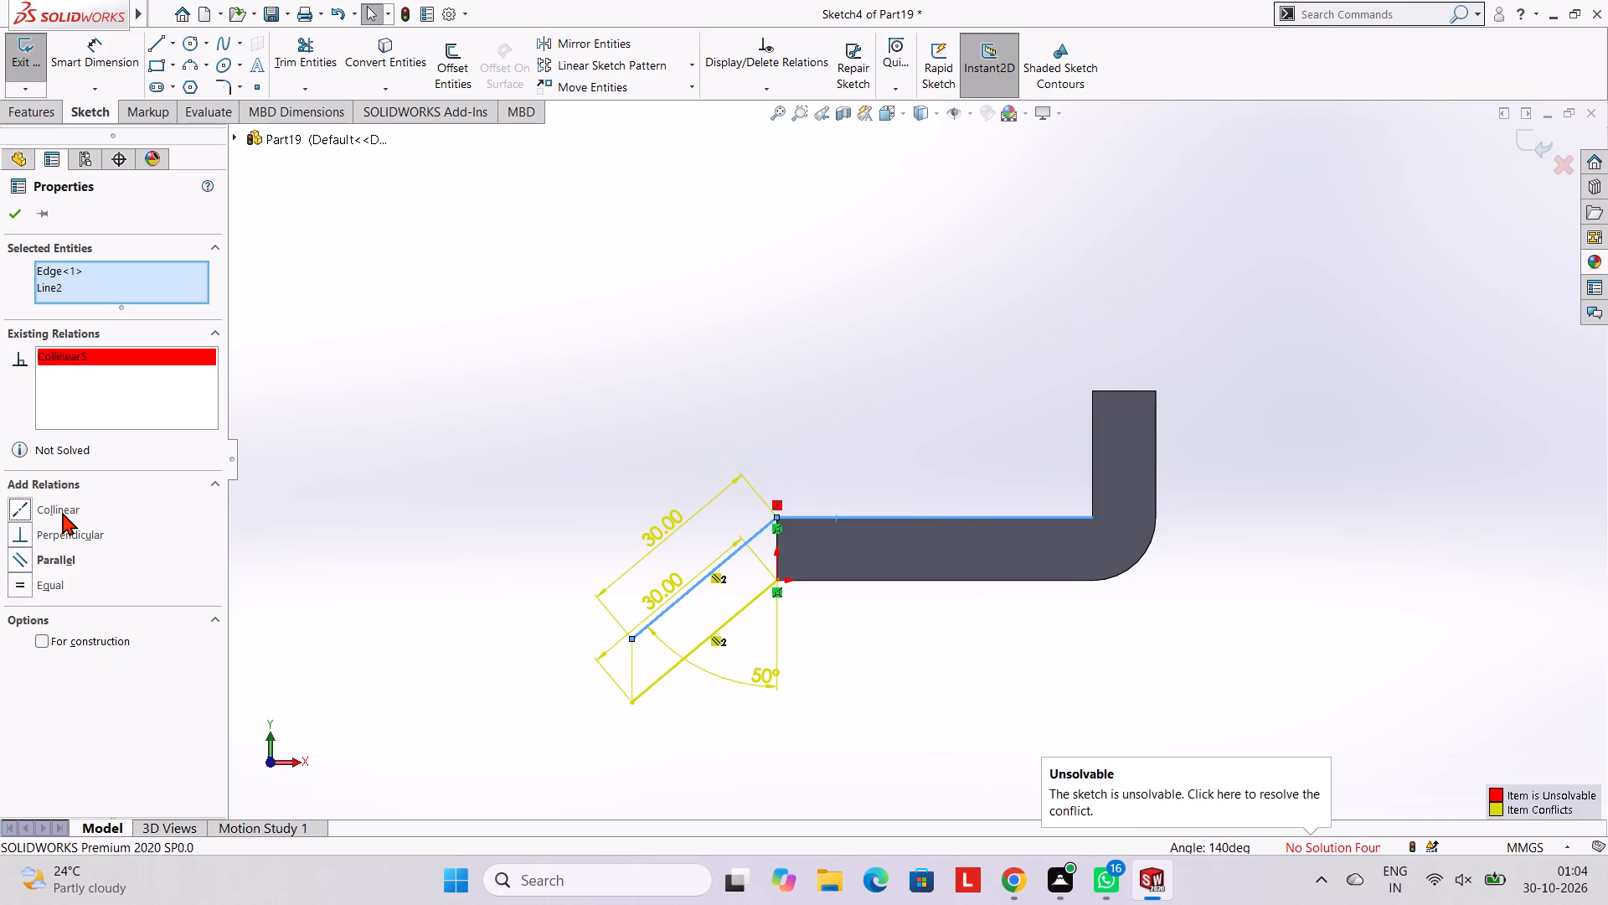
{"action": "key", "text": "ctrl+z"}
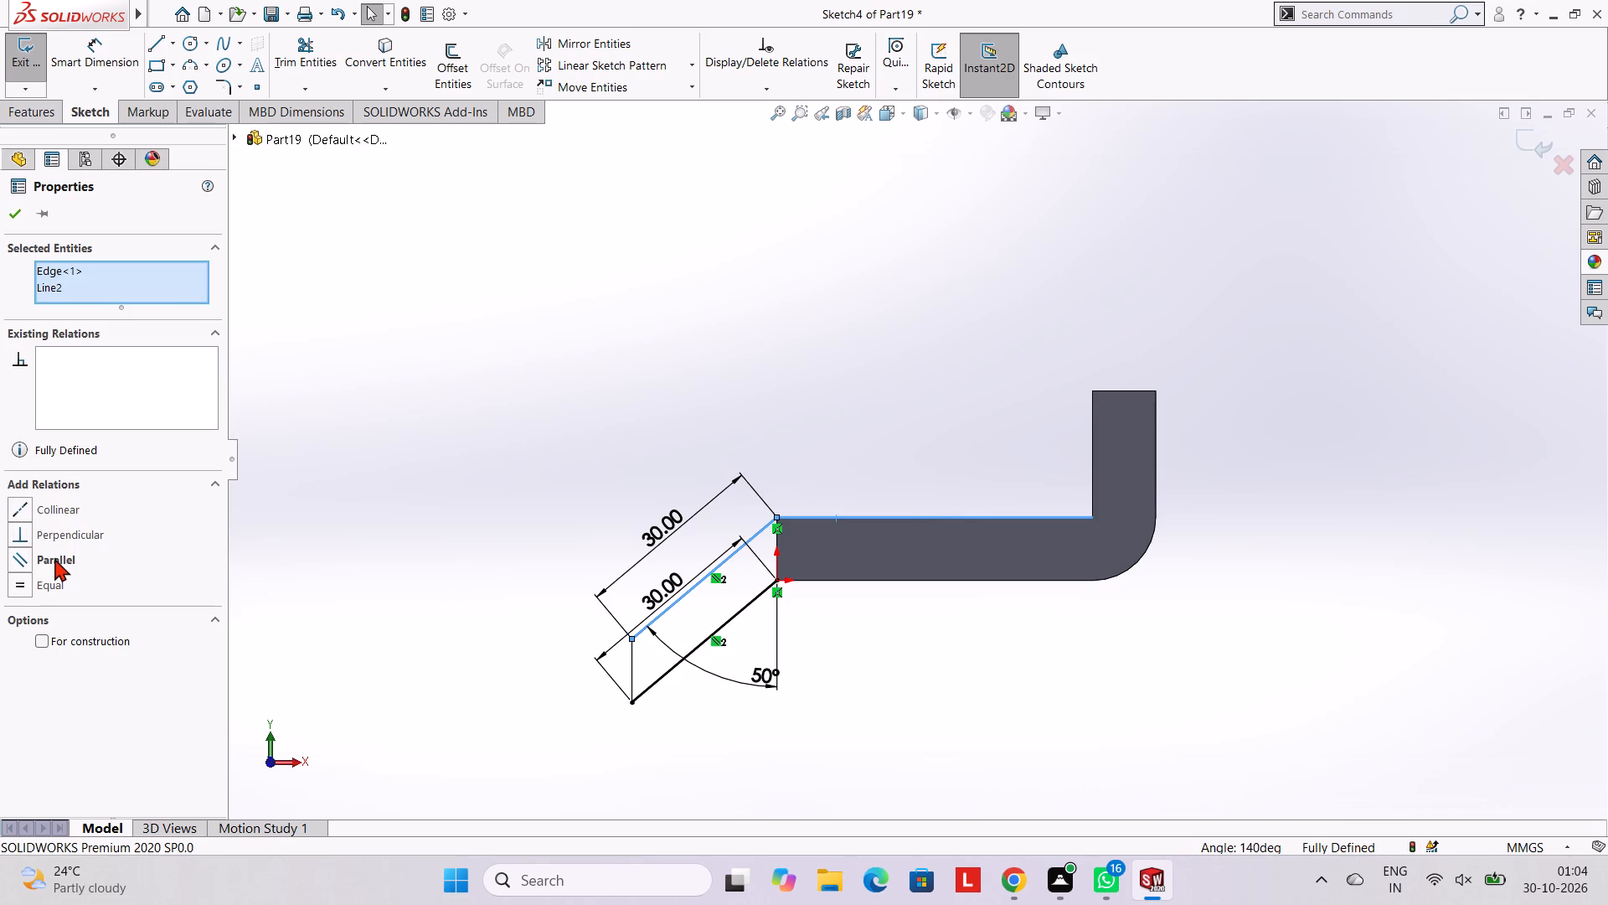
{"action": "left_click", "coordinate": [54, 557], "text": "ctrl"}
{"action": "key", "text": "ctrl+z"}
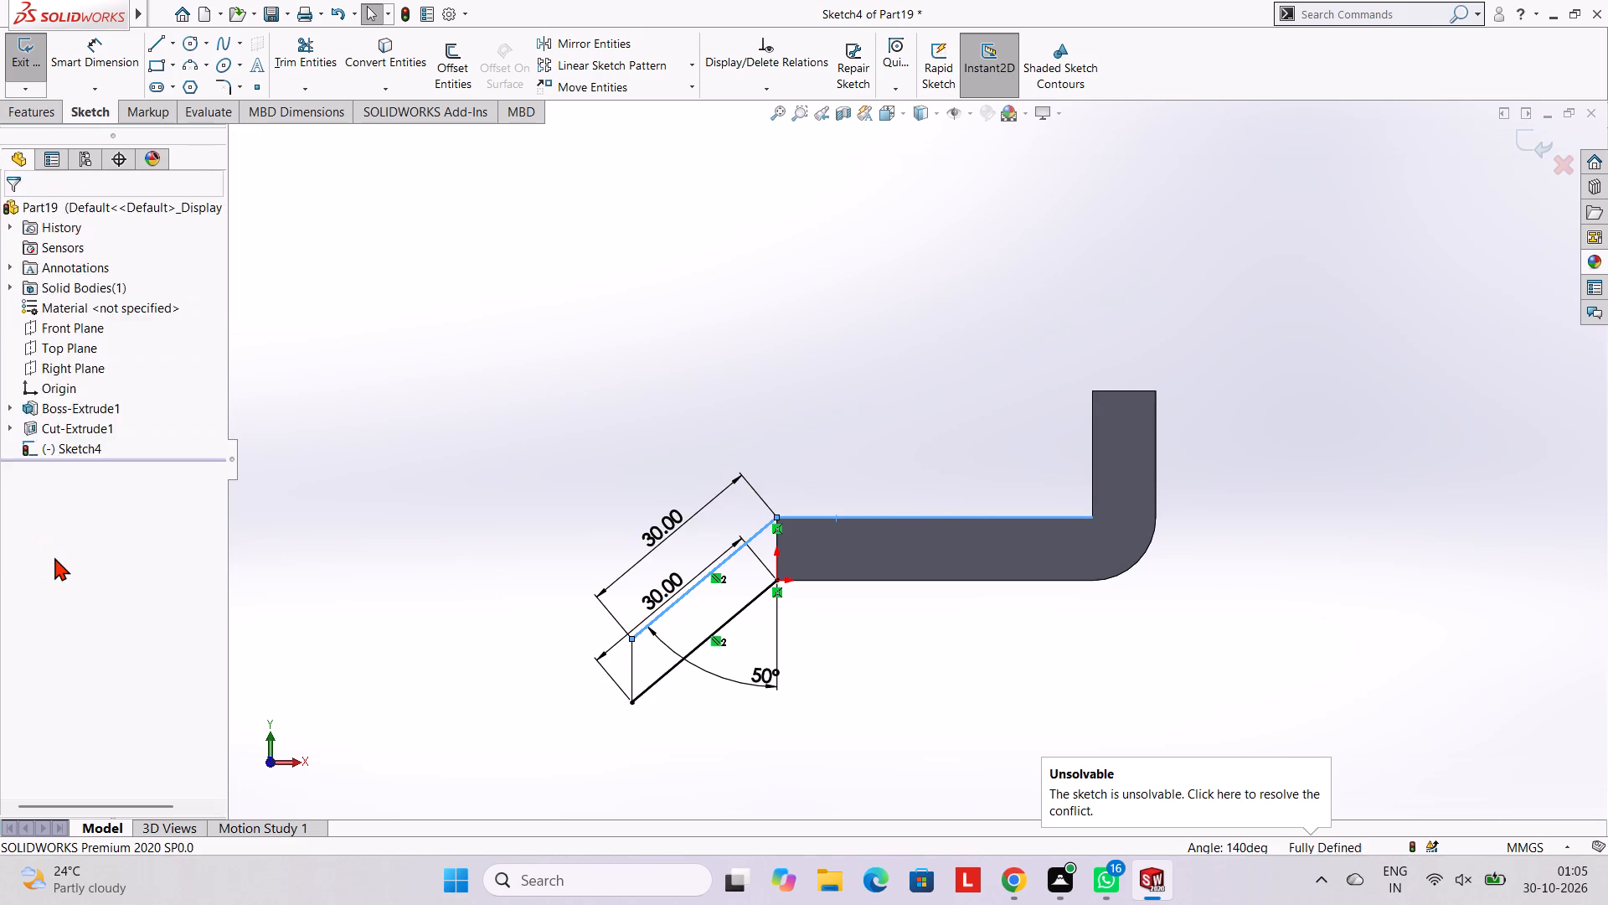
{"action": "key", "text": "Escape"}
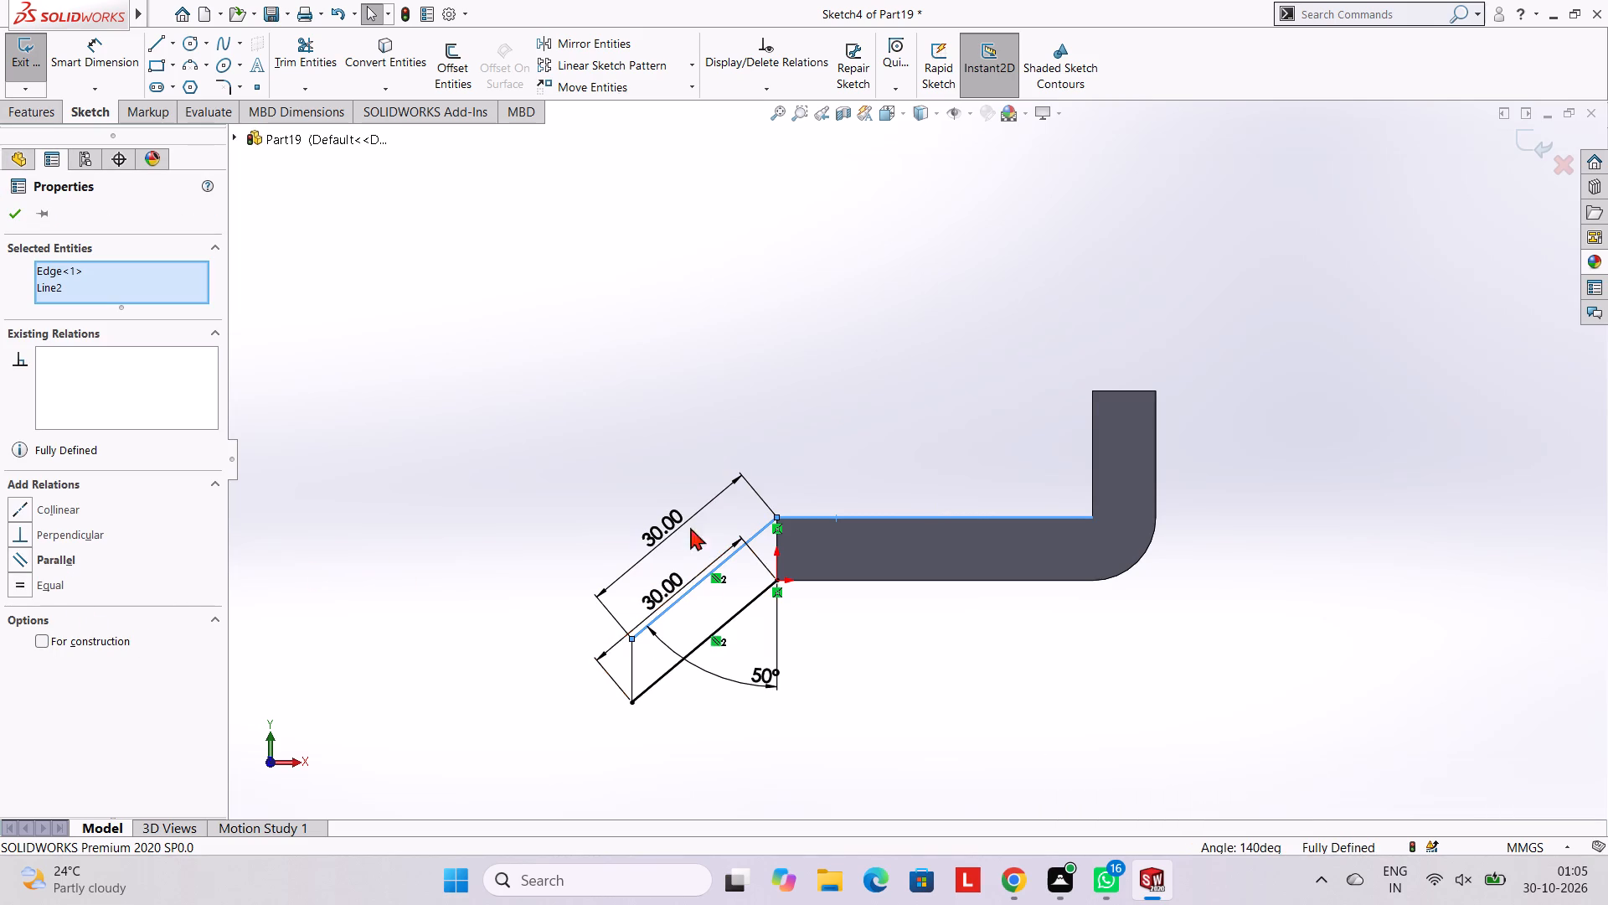
Extrude the closed slanted-arm region as a 40 mm blind boss, reversed to run across the base's width, with merged result.
{"action": "left_click", "coordinate": [39, 106]}
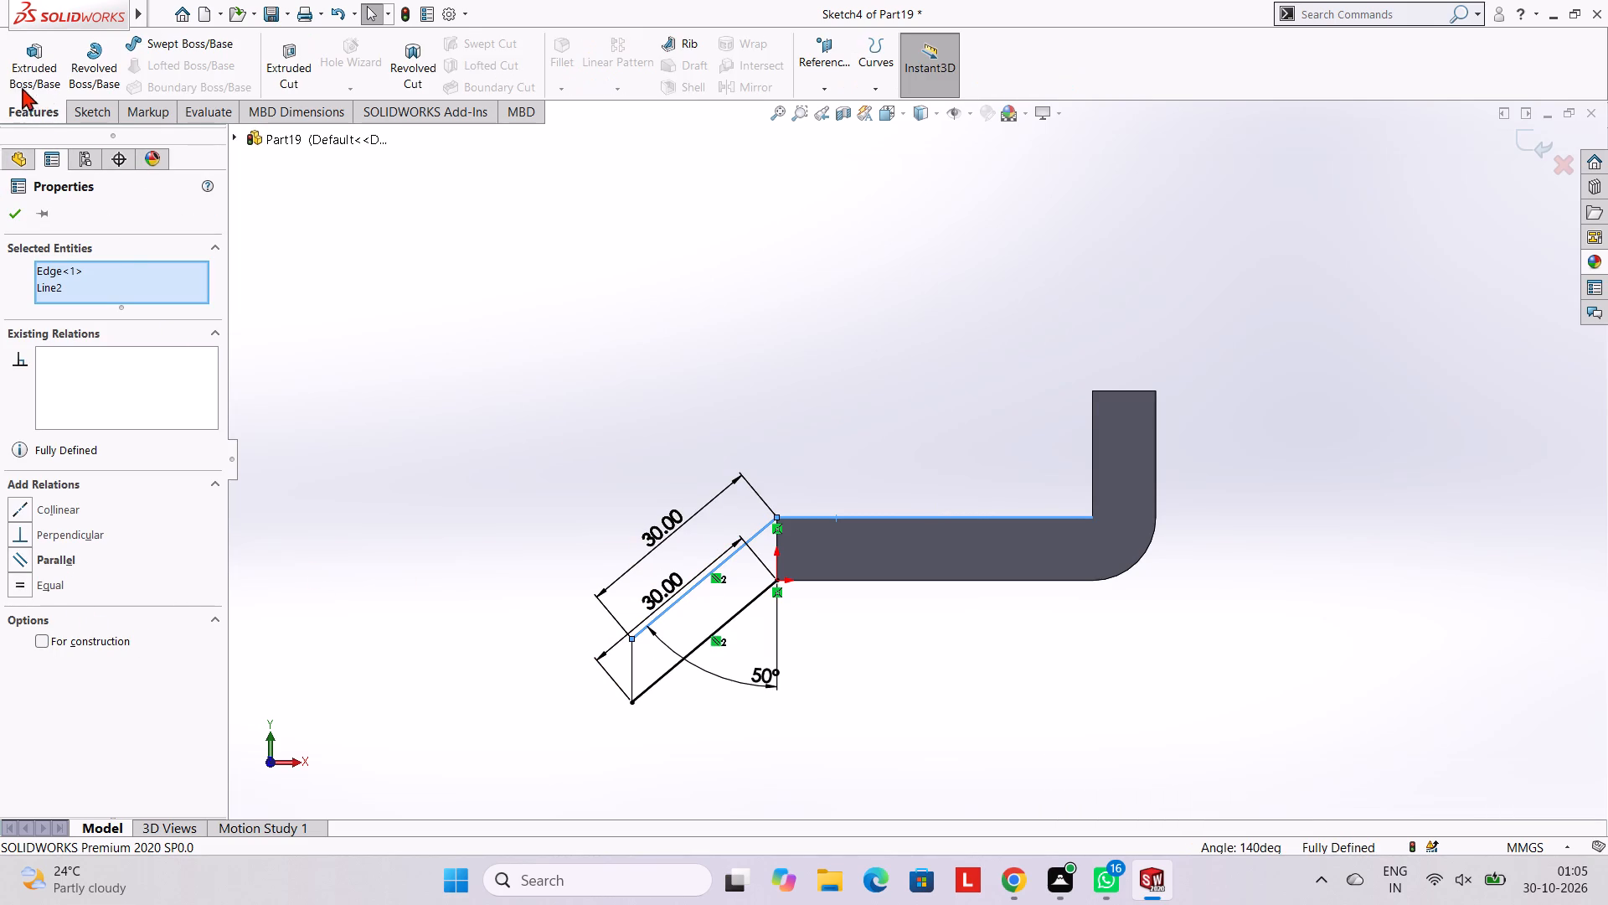
{"action": "left_click", "coordinate": [27, 68]}
{"action": "left_click", "coordinate": [690, 618]}
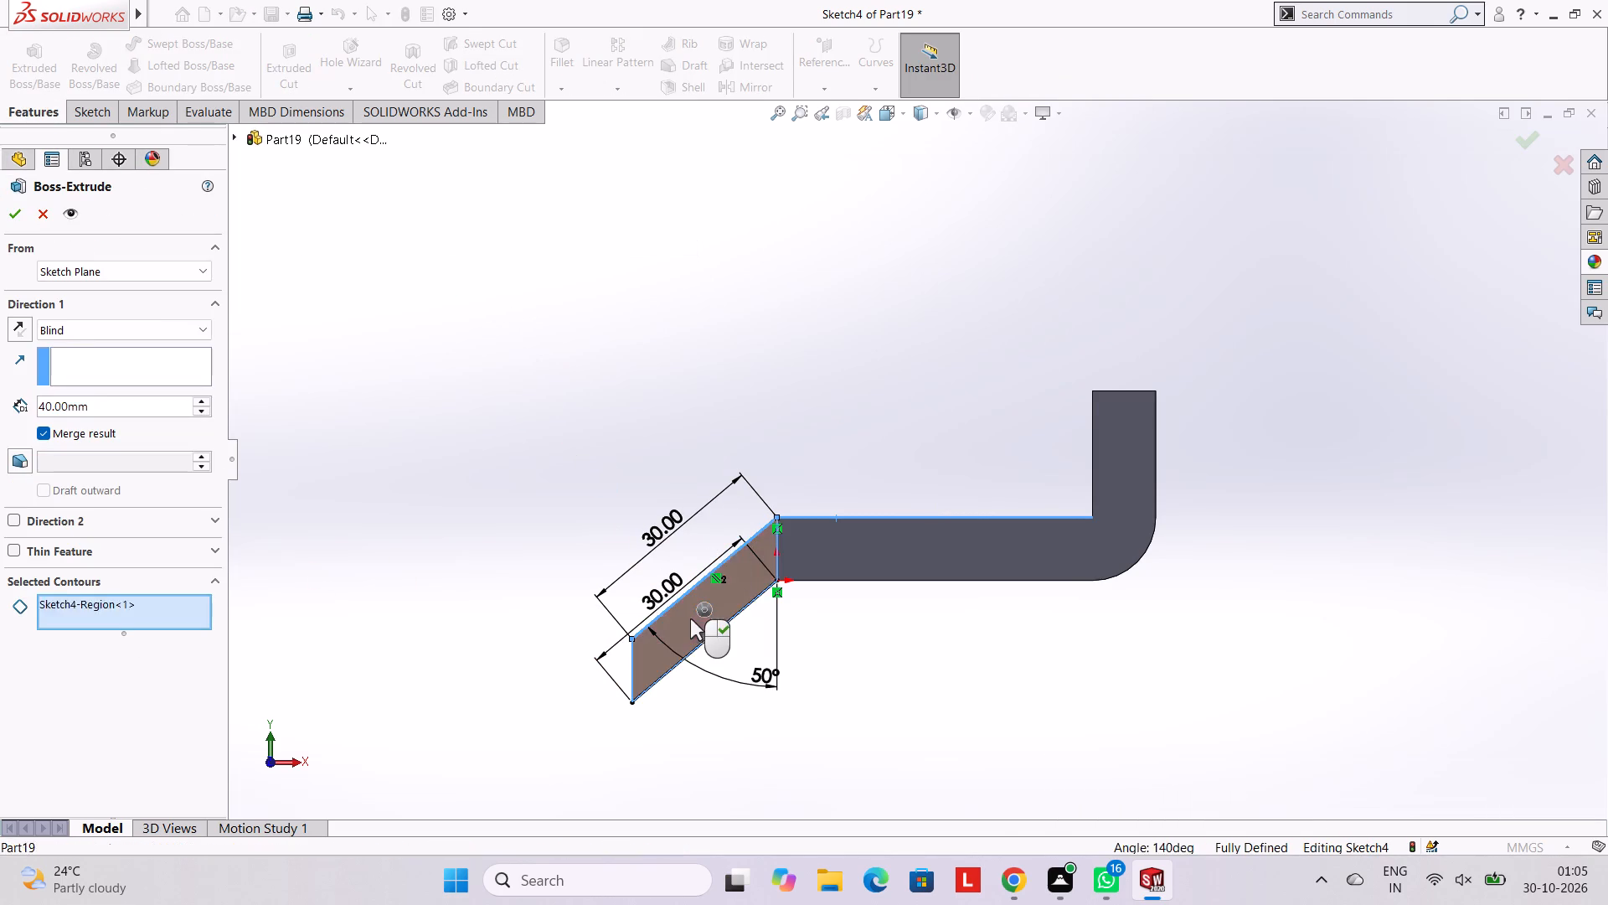
{"action": "middle_click_drag", "start_coordinate": [725, 468], "coordinate": [790, 574]}
{"action": "left_click", "coordinate": [13, 325]}
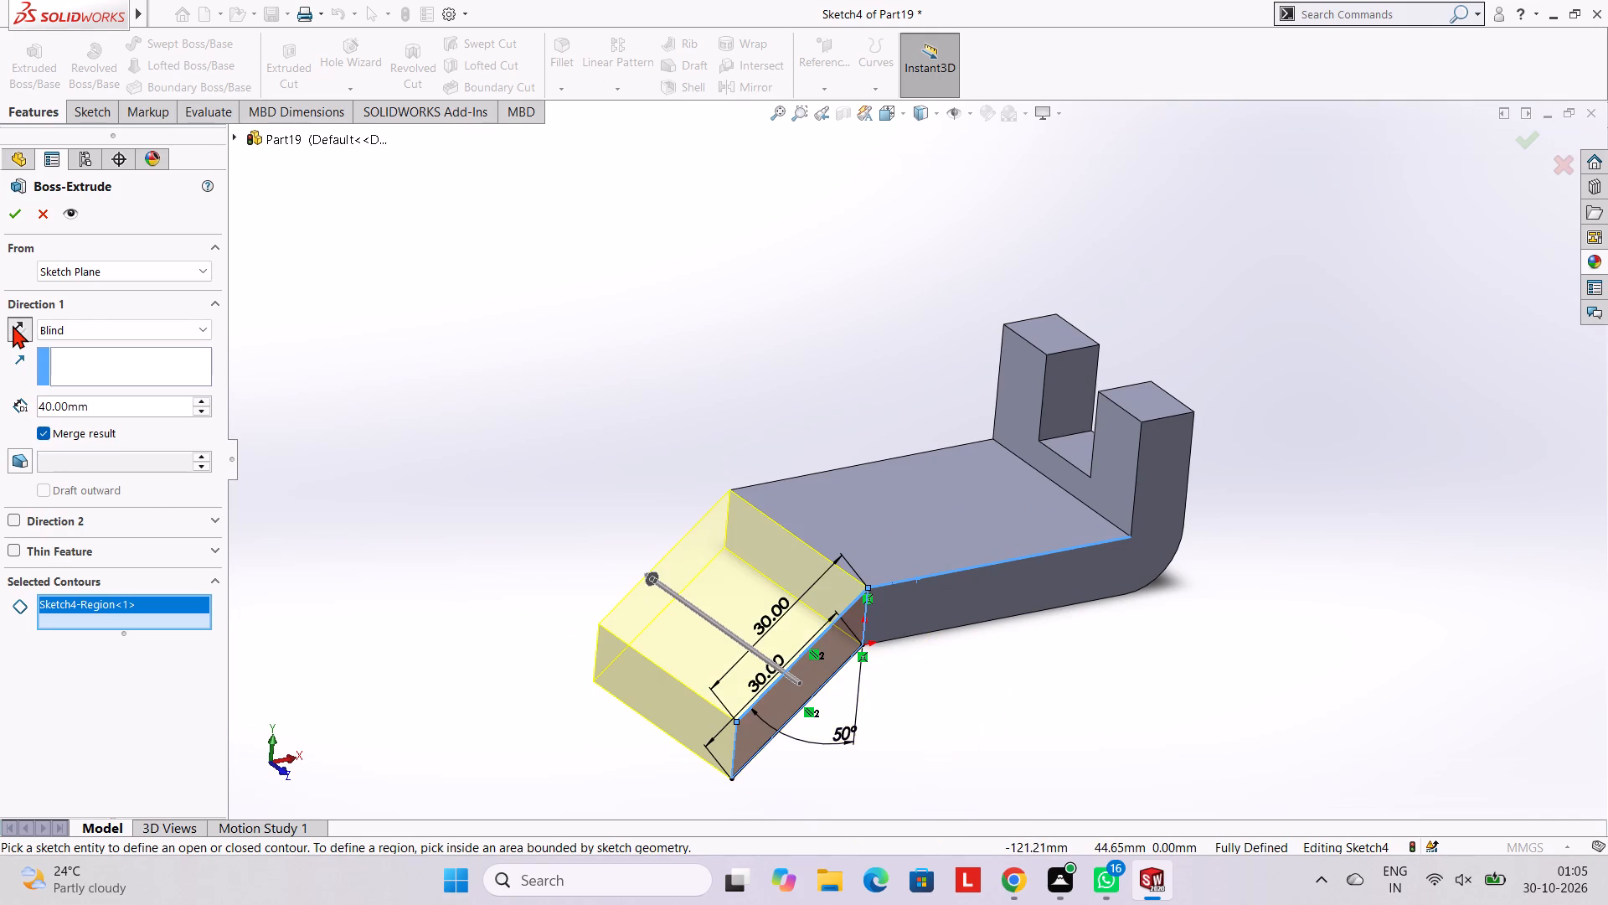
{"action": "middle_click_drag", "start_coordinate": [595, 395], "coordinate": [641, 639]}
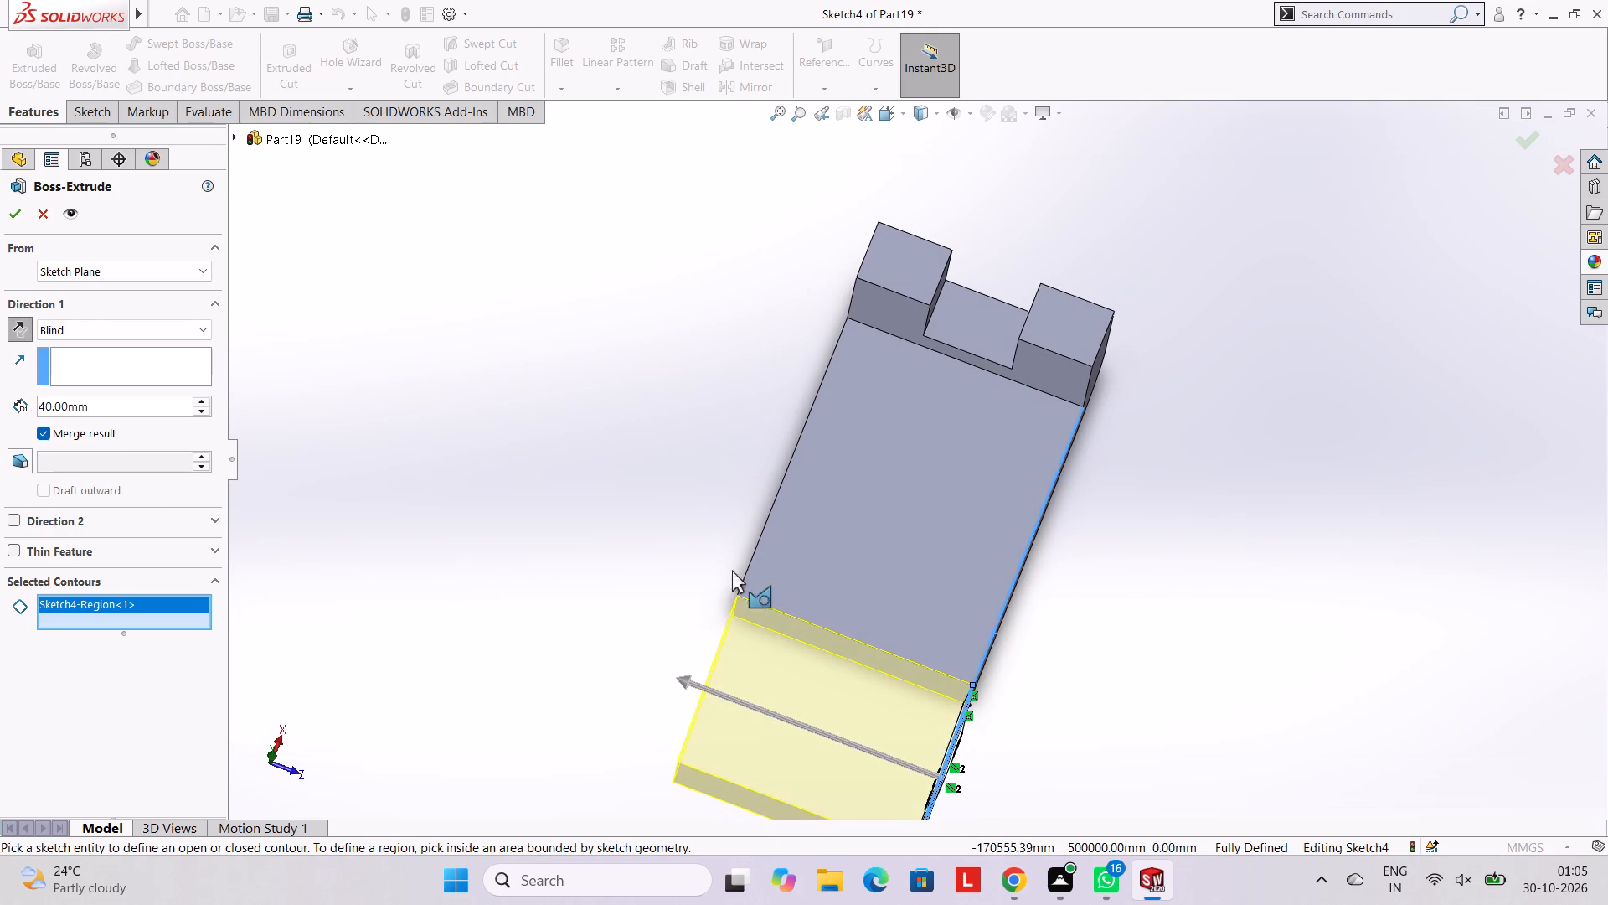
{"action": "middle_click_drag", "start_coordinate": [745, 536], "coordinate": [704, 470]}
{"action": "left_click", "coordinate": [19, 210]}
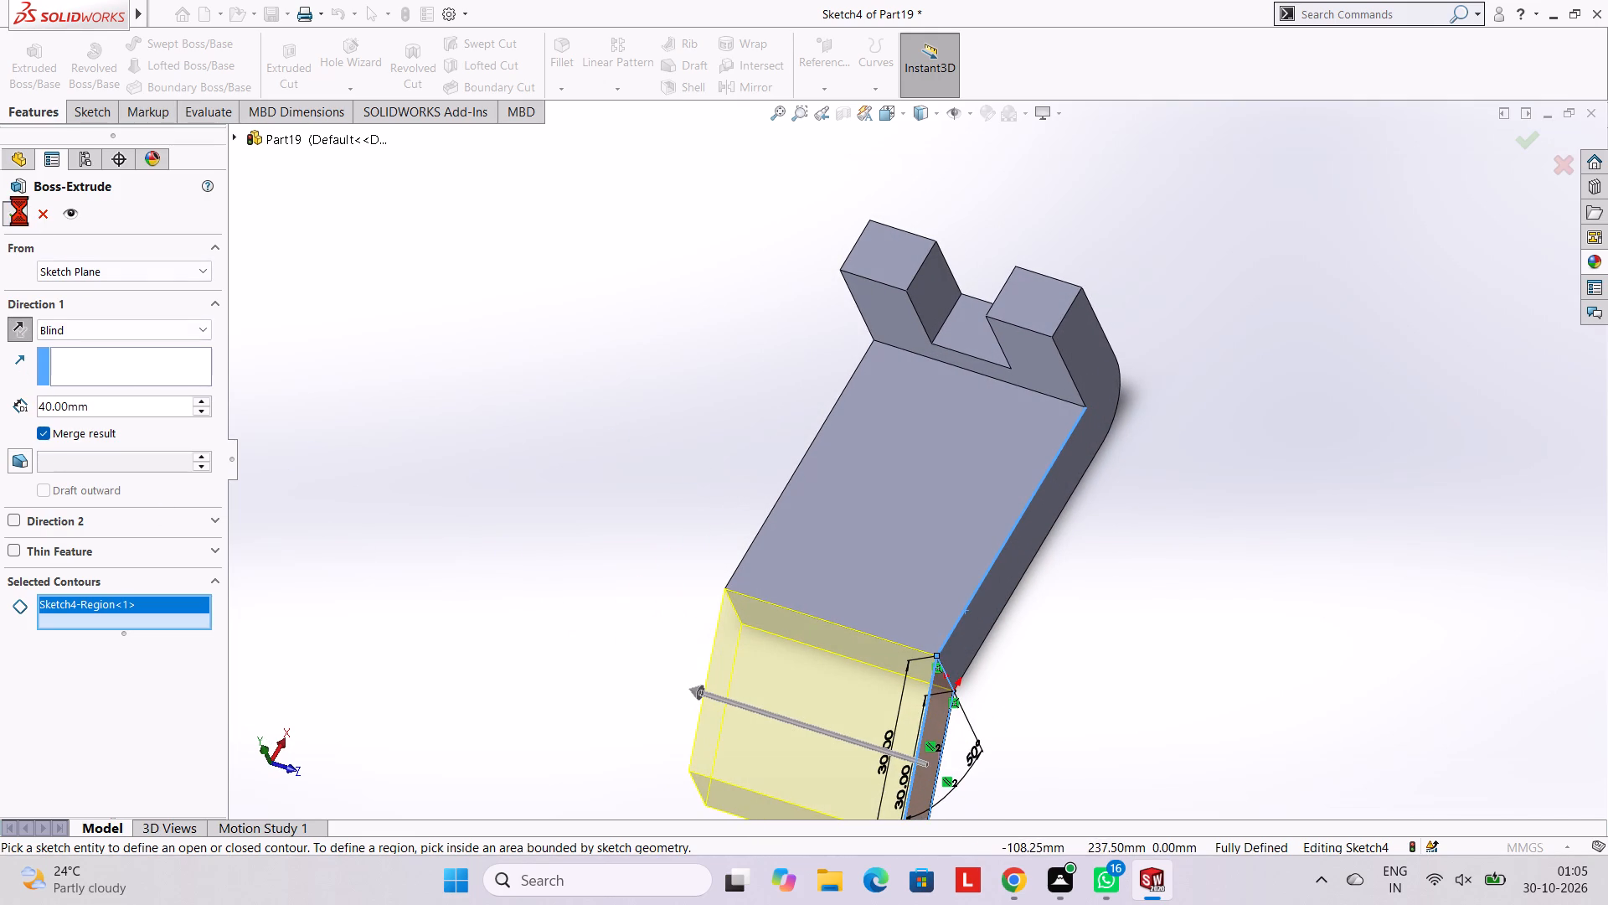
{"action": "left_click", "coordinate": [608, 350]}
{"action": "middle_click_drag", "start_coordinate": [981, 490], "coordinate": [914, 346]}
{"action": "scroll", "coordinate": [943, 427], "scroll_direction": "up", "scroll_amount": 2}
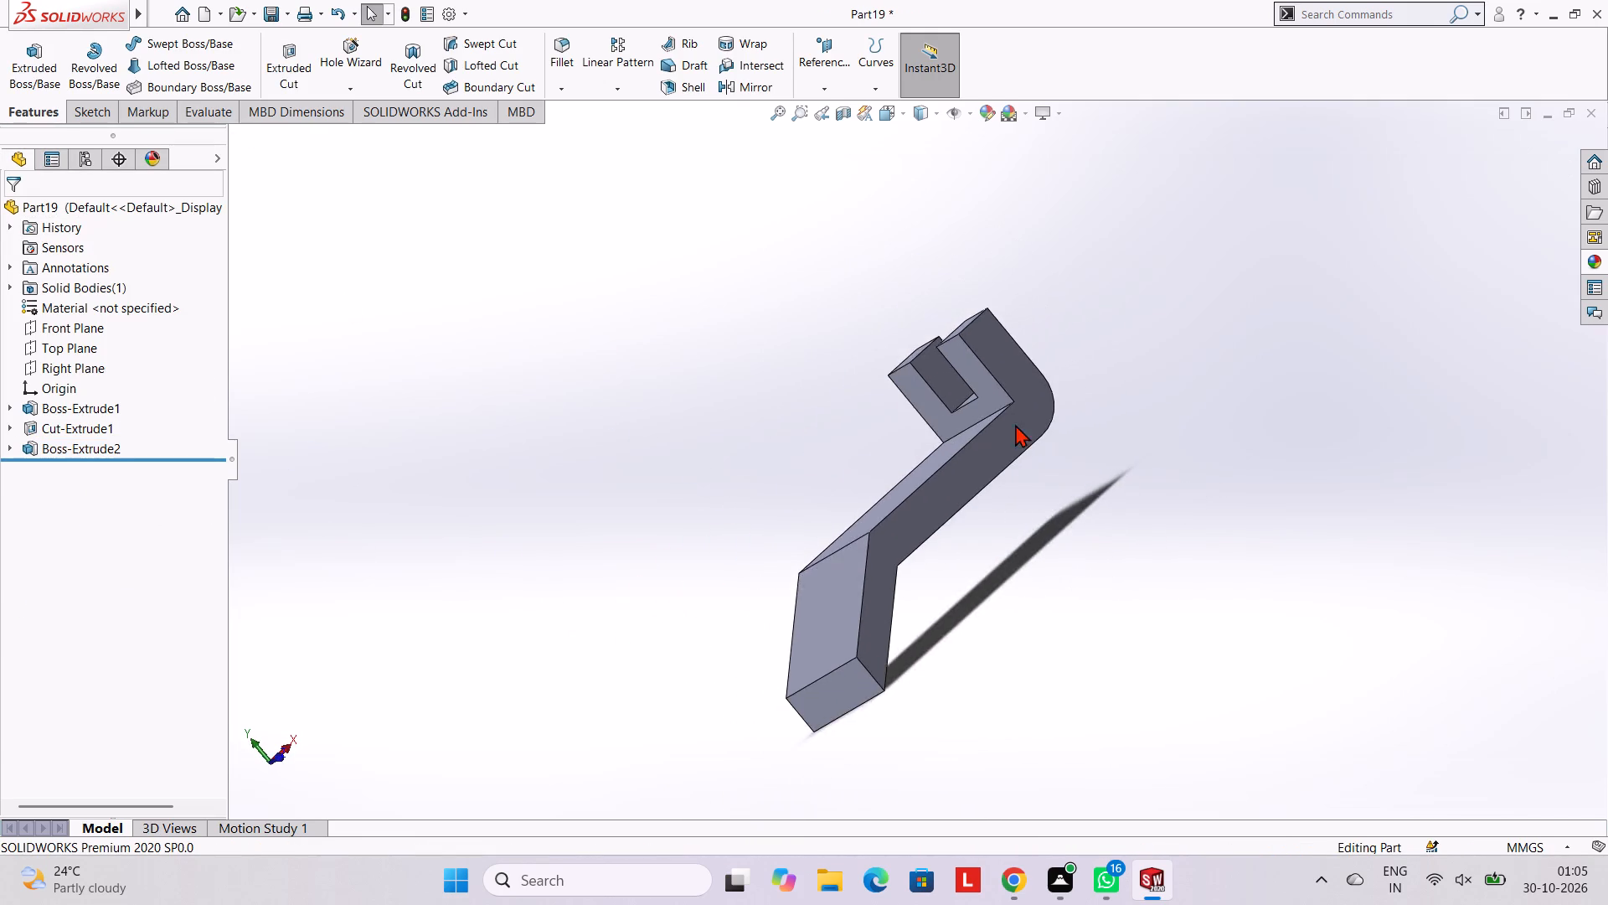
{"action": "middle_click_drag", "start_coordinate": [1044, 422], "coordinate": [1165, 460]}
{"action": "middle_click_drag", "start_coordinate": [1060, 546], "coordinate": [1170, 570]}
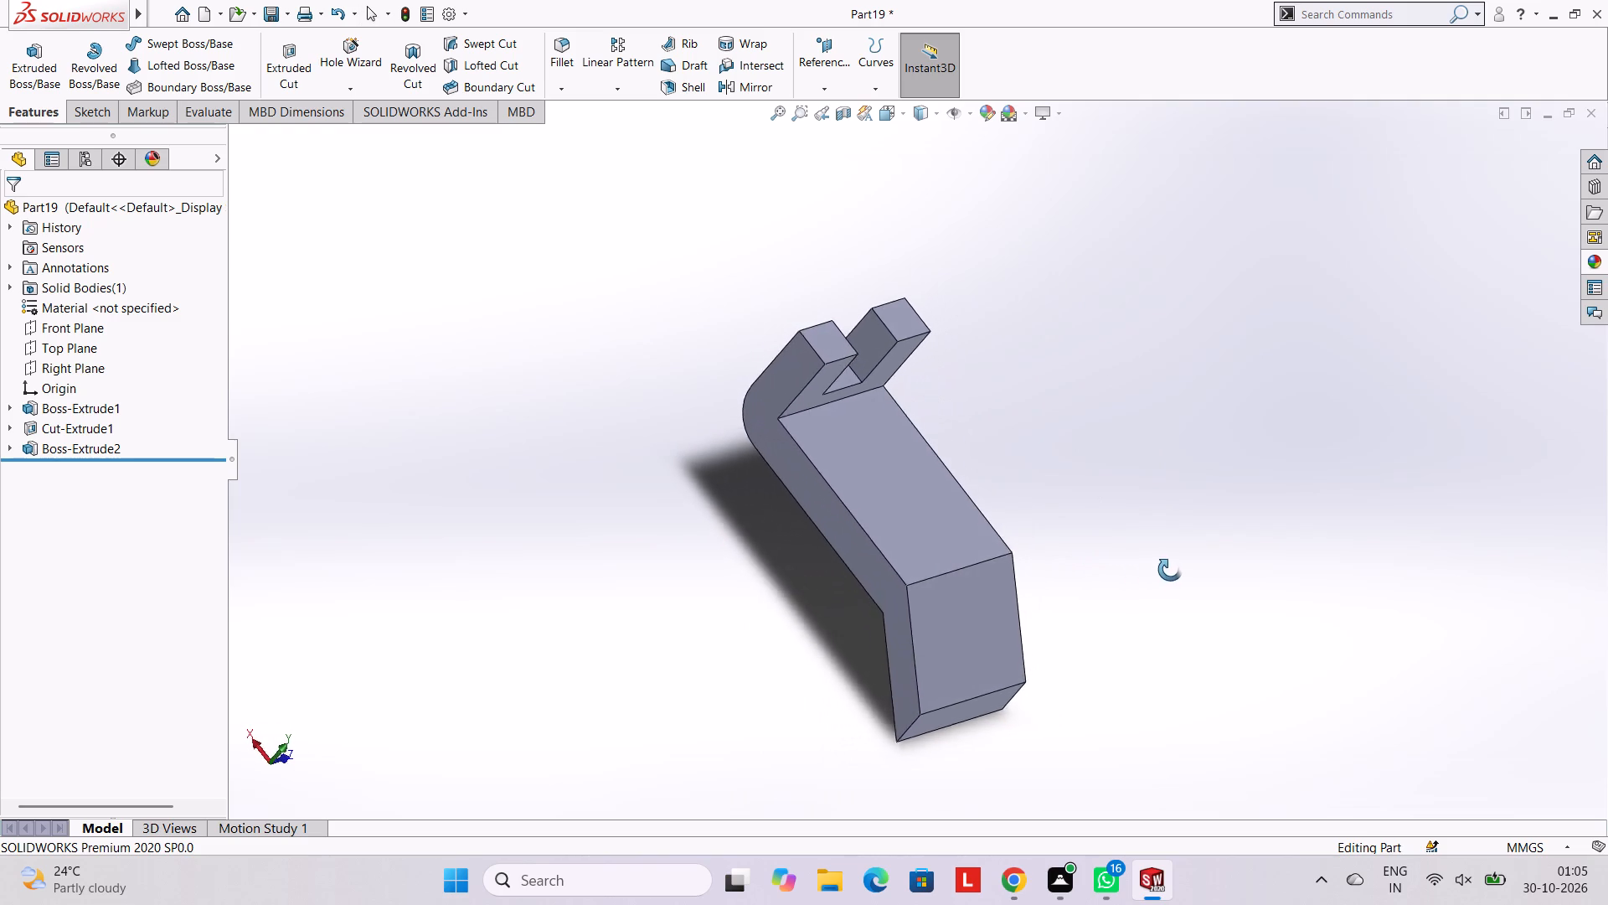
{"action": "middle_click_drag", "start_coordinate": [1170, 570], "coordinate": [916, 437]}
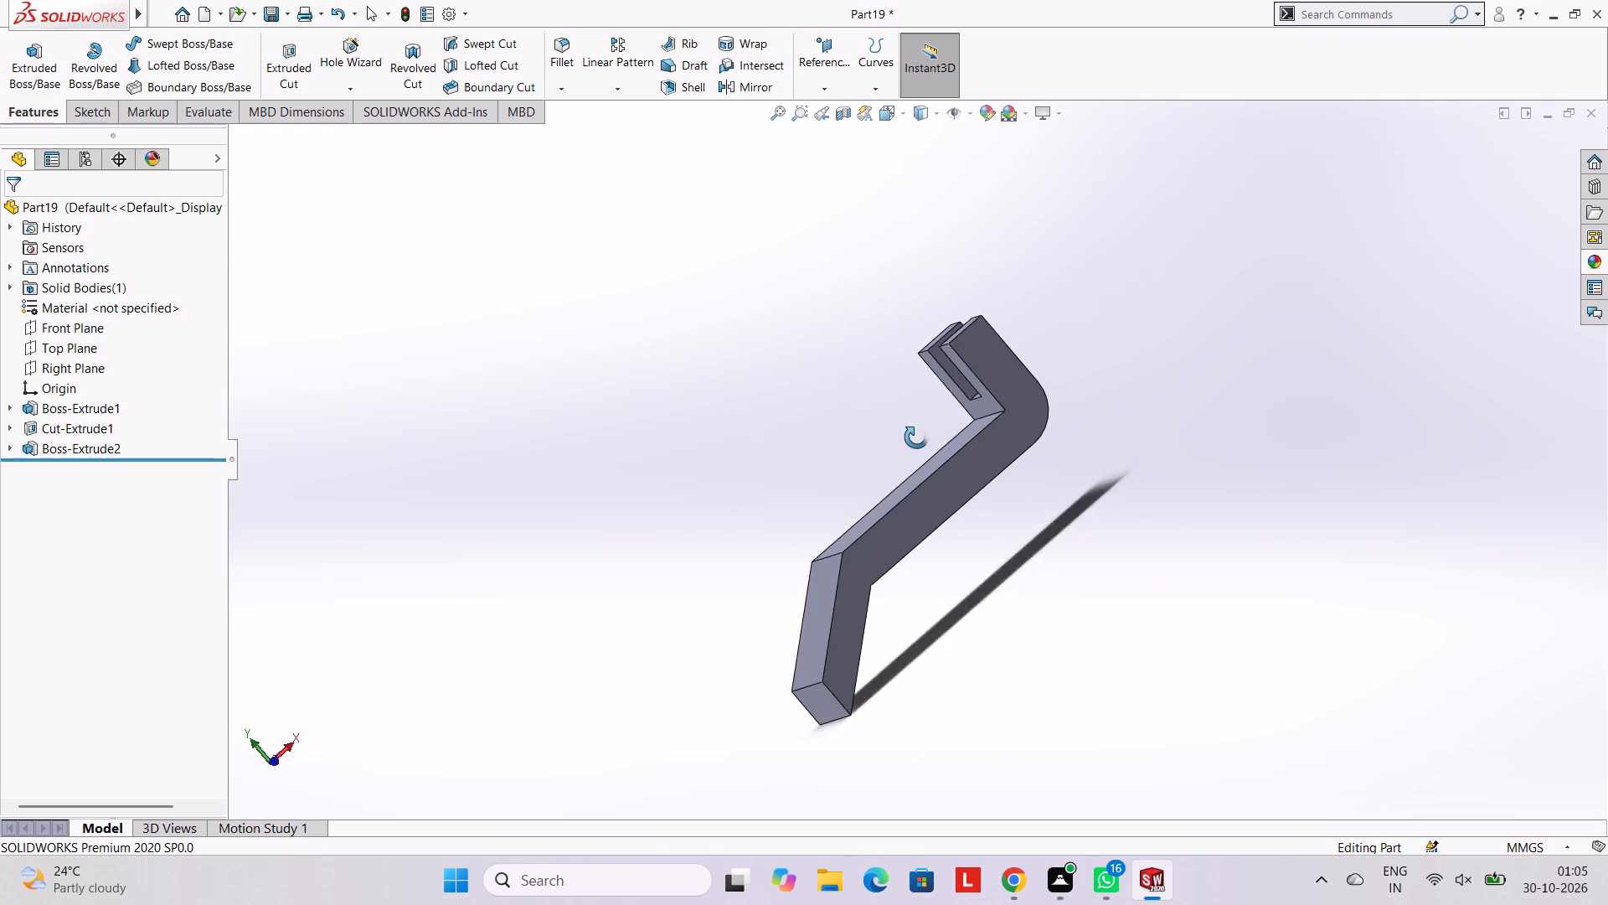
Undo the slanted-arm extrusion to return to editing its sketch.
{"action": "middle_click_drag", "start_coordinate": [916, 437], "coordinate": [895, 444]}
{"action": "middle_click_drag", "start_coordinate": [961, 452], "coordinate": [985, 487]}
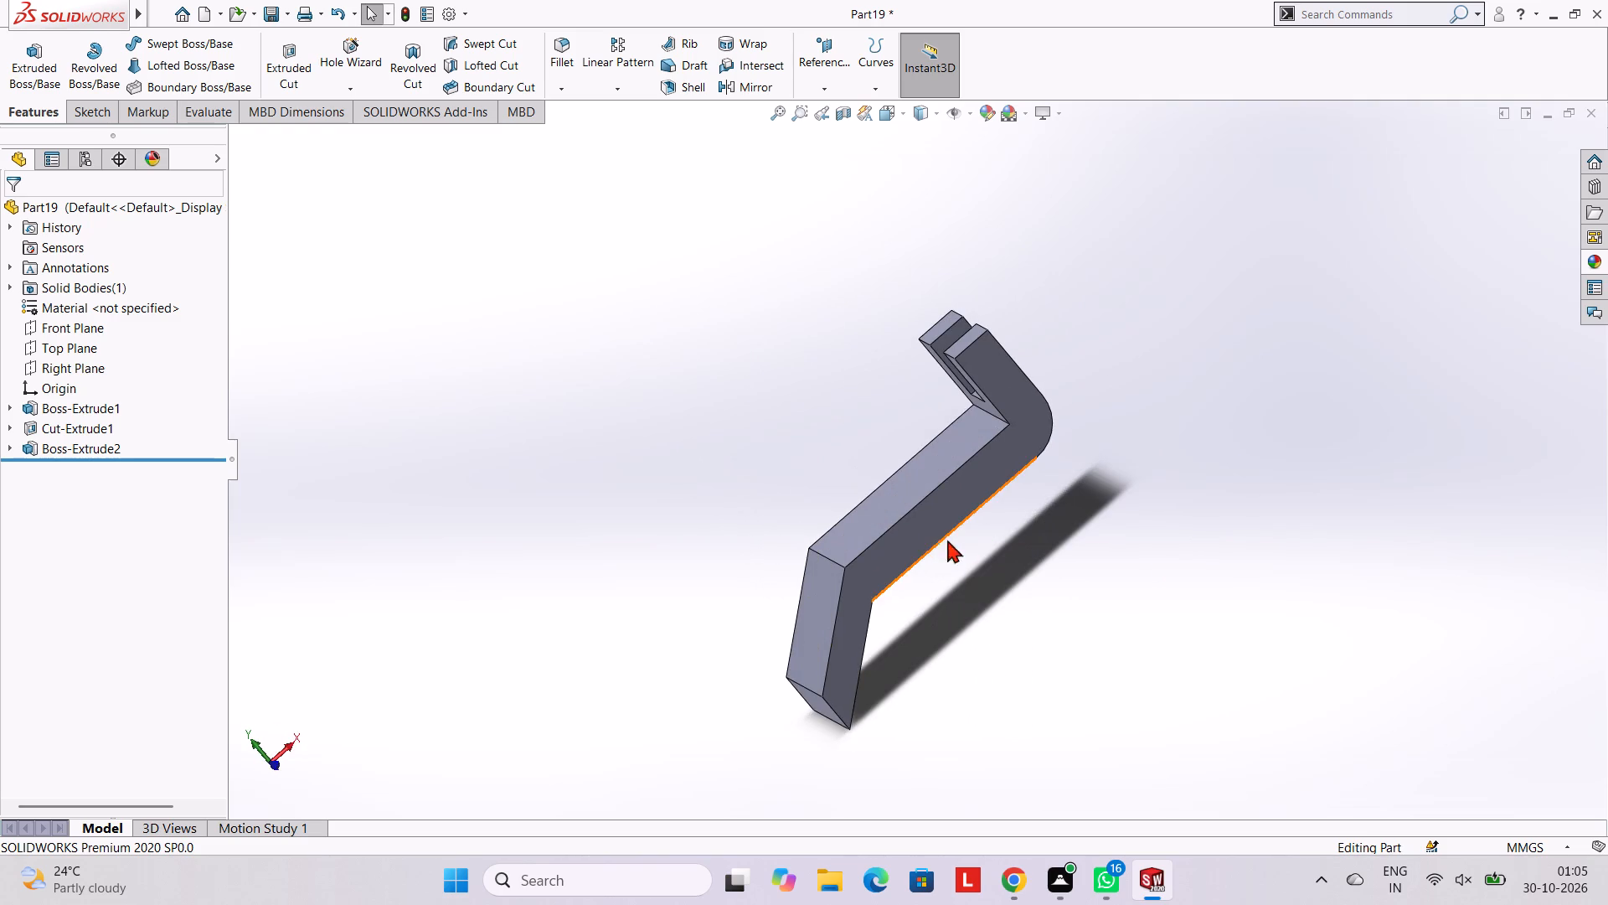
{"action": "middle_click_drag", "start_coordinate": [956, 538], "coordinate": [991, 530]}
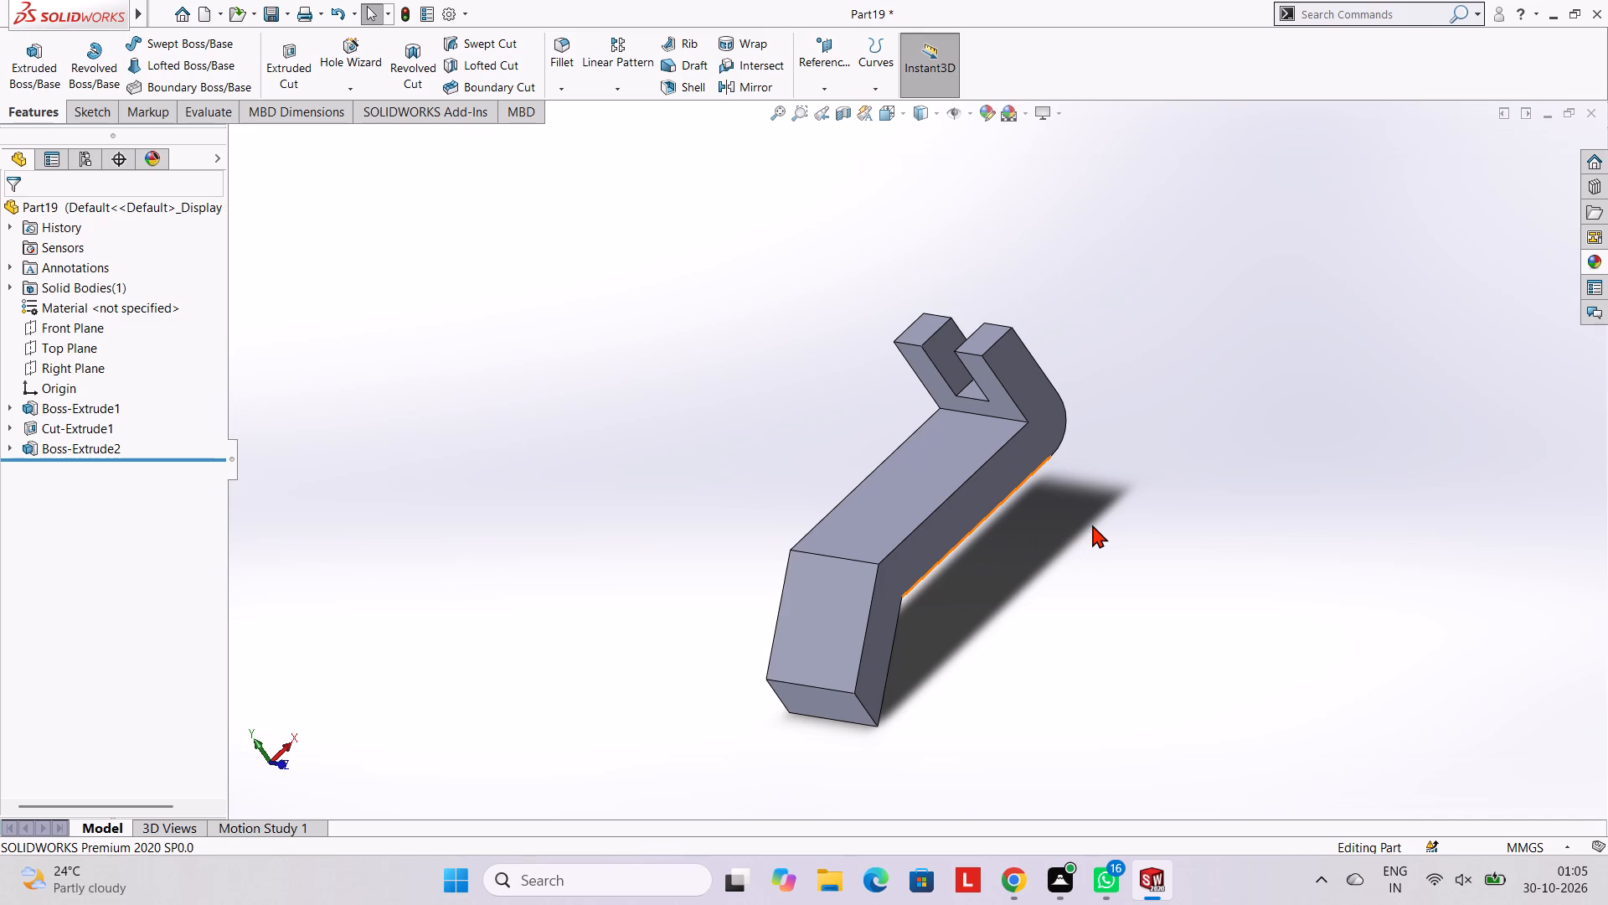
{"action": "key", "text": "ctrl+z"}
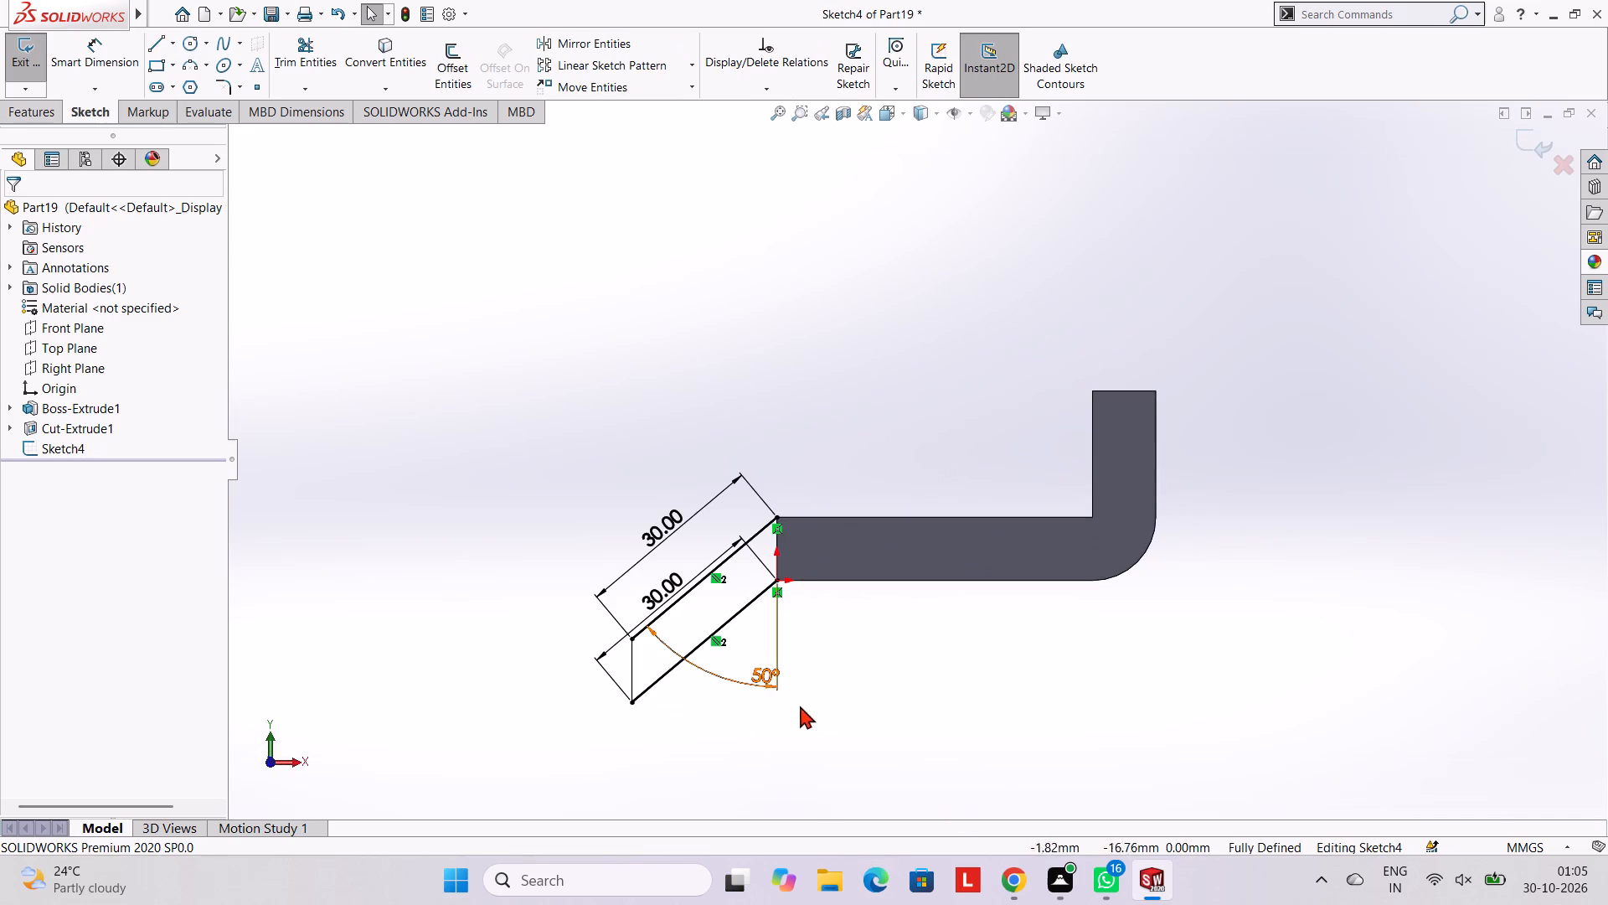
Replace the arm sketch's 50° angle dimension with a 60° angle between the upper slanted line and the base's vertical end edge.
{"action": "right_click", "coordinate": [752, 674]}
{"action": "left_click", "coordinate": [817, 660]}
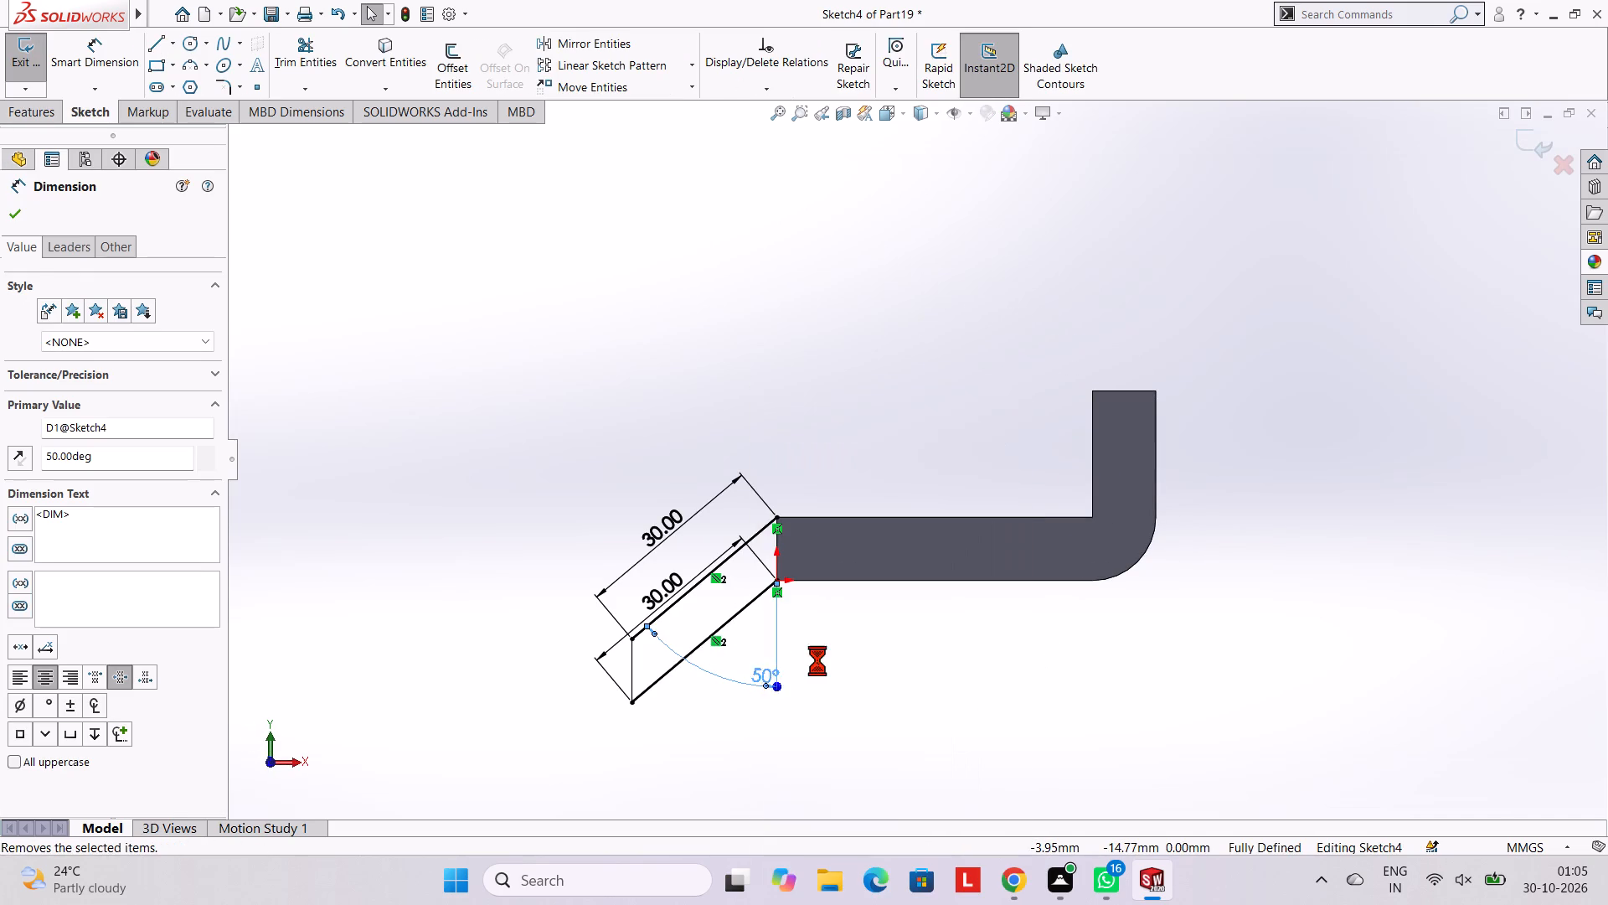
{"action": "left_click", "coordinate": [79, 70]}
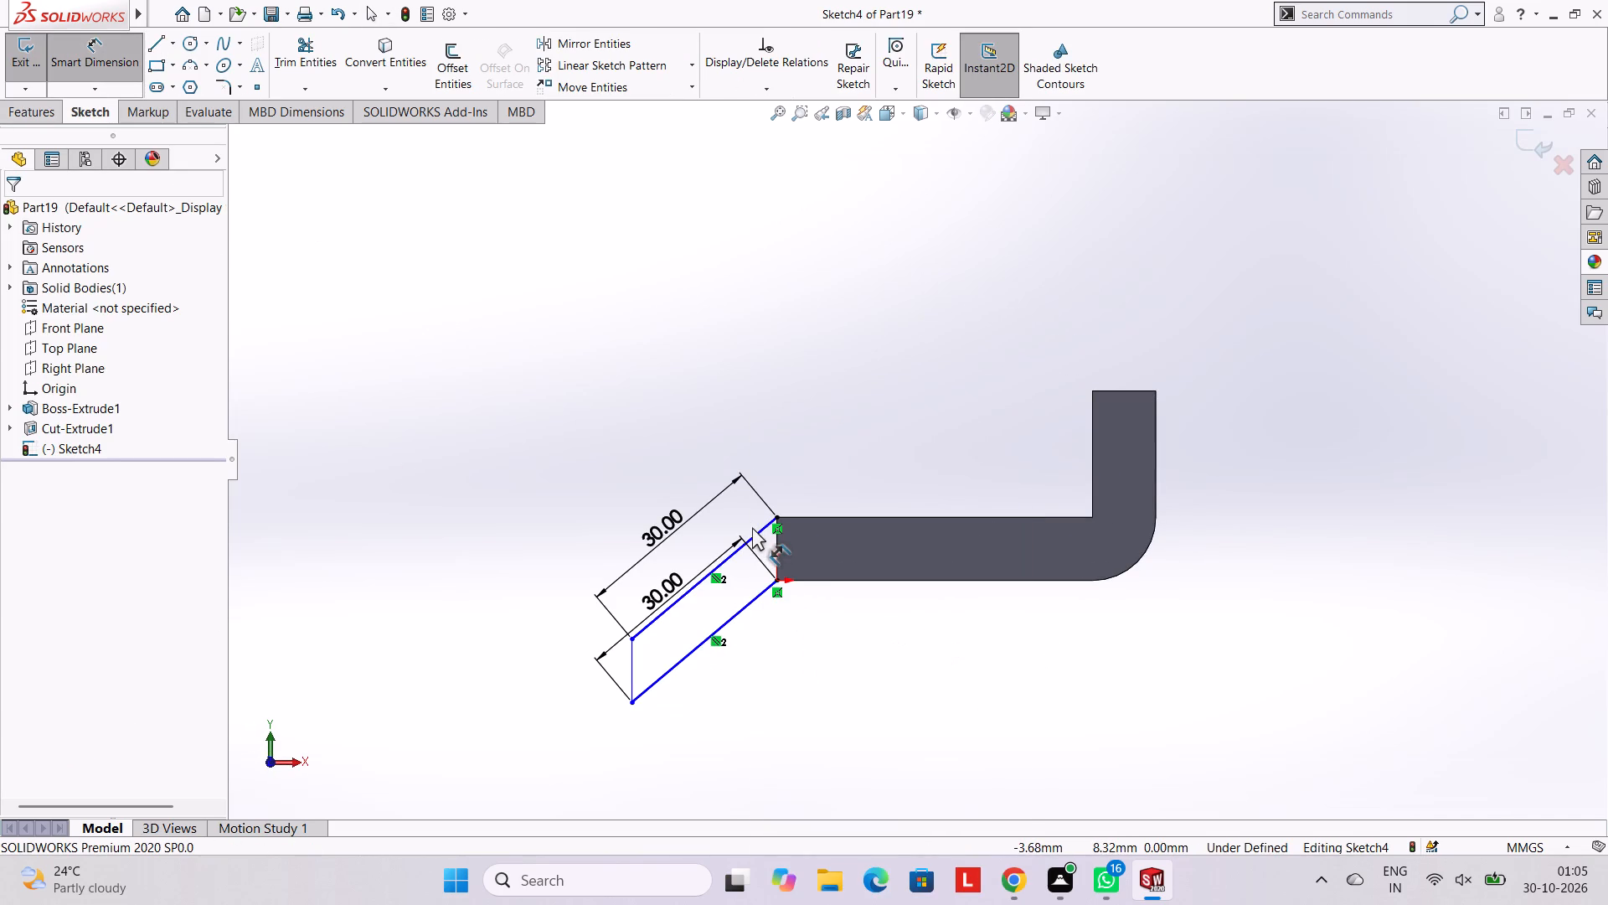
{"action": "left_click", "coordinate": [755, 535]}
{"action": "left_click", "coordinate": [774, 543]}
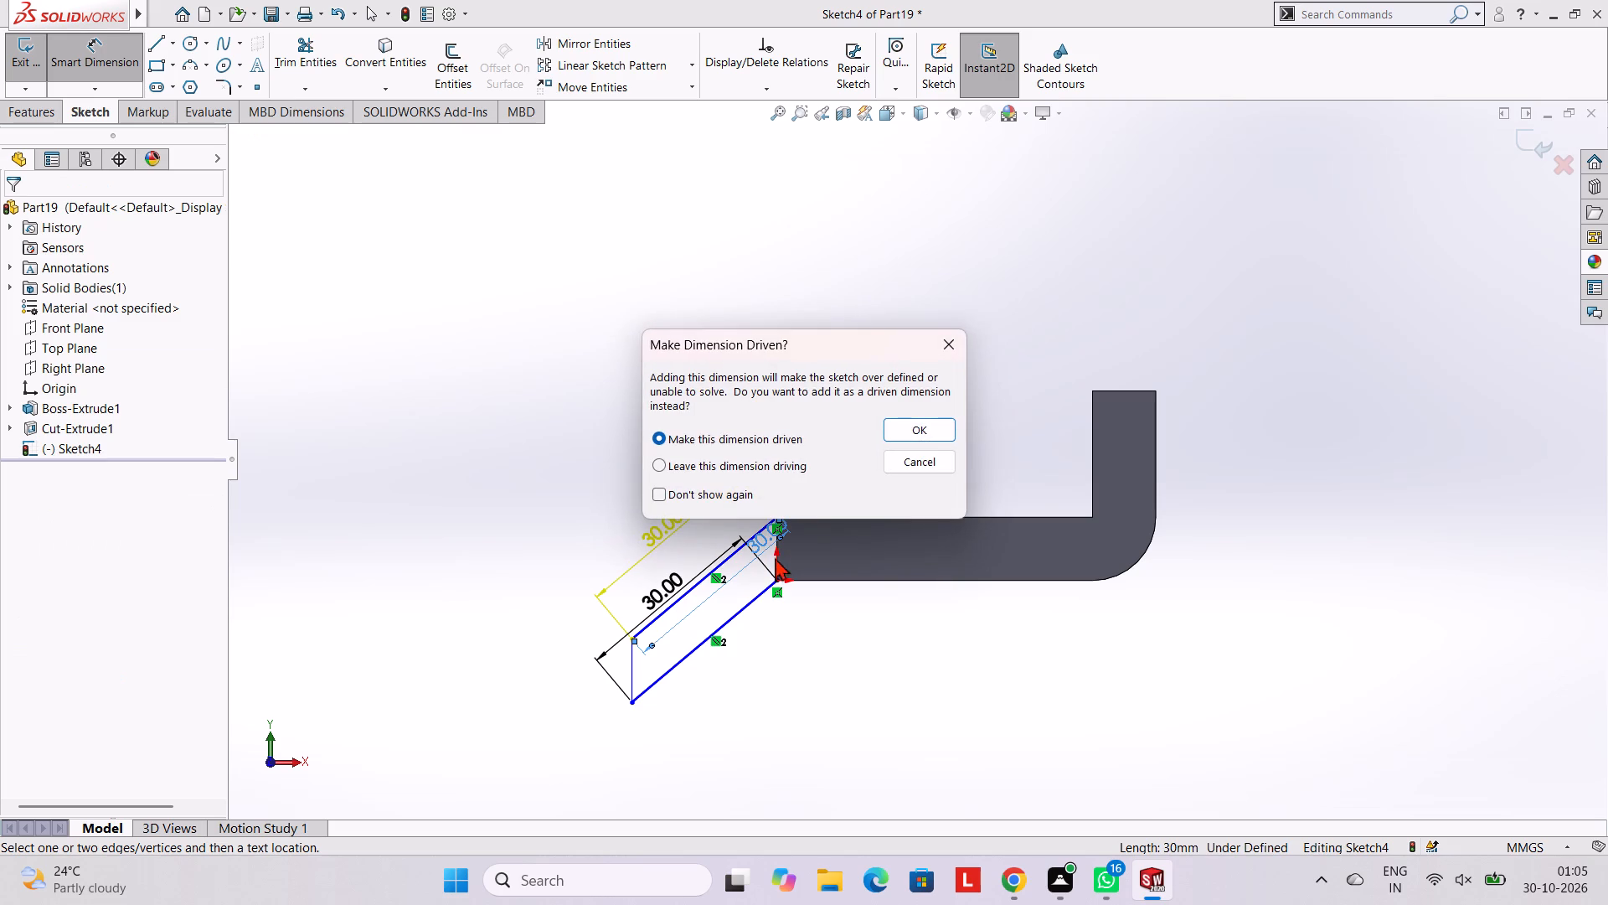
{"action": "left_click", "coordinate": [961, 340]}
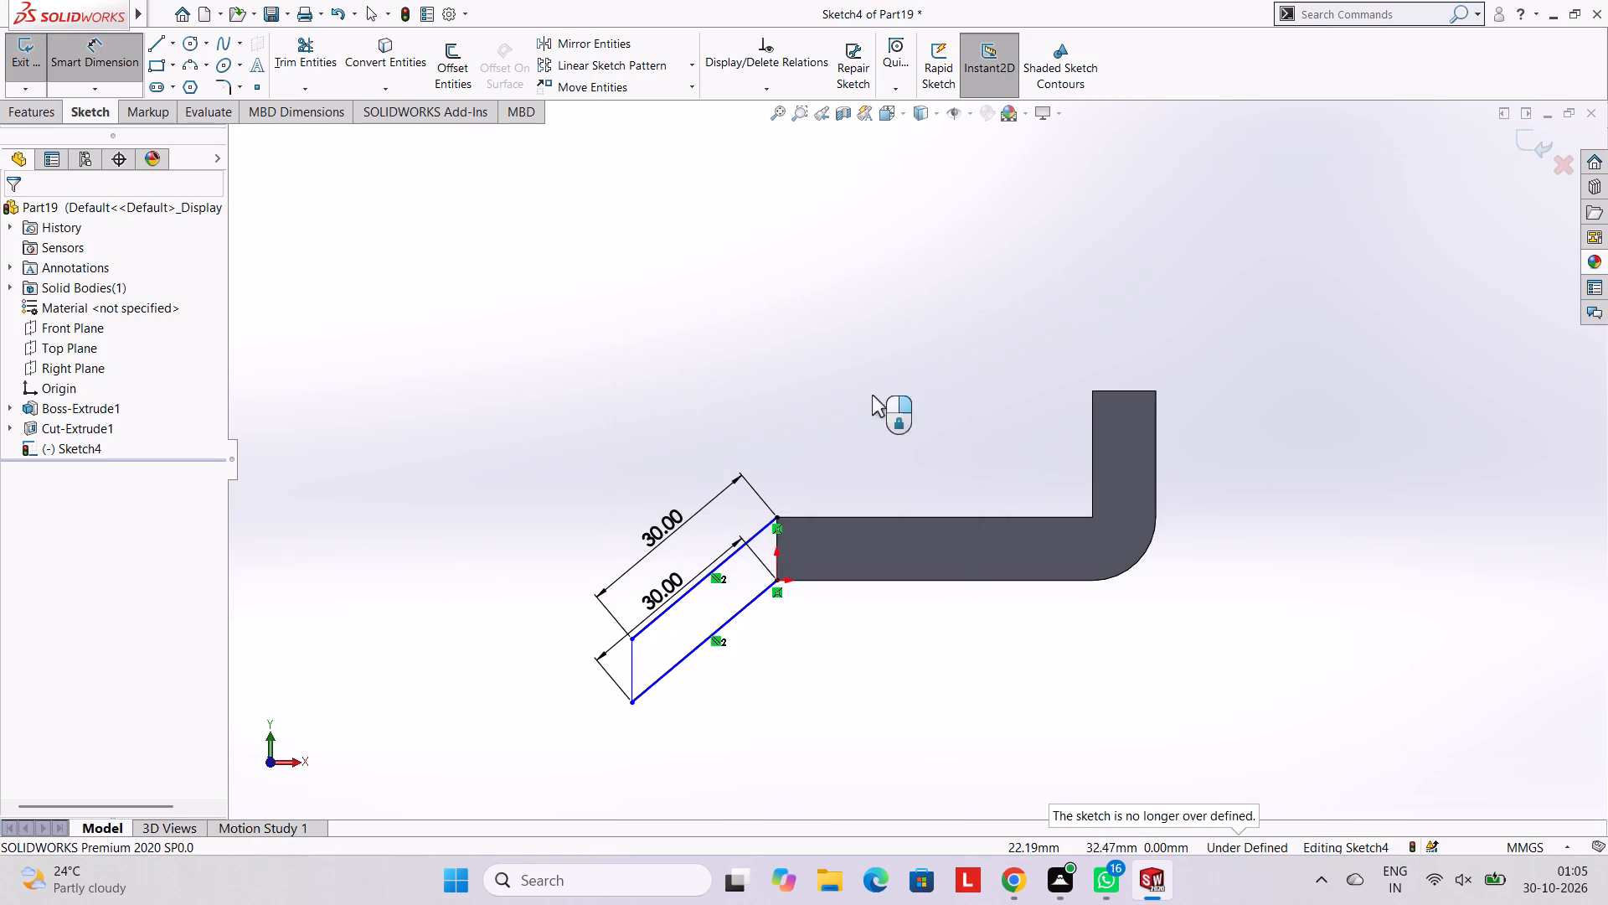
{"action": "left_click", "coordinate": [755, 532]}
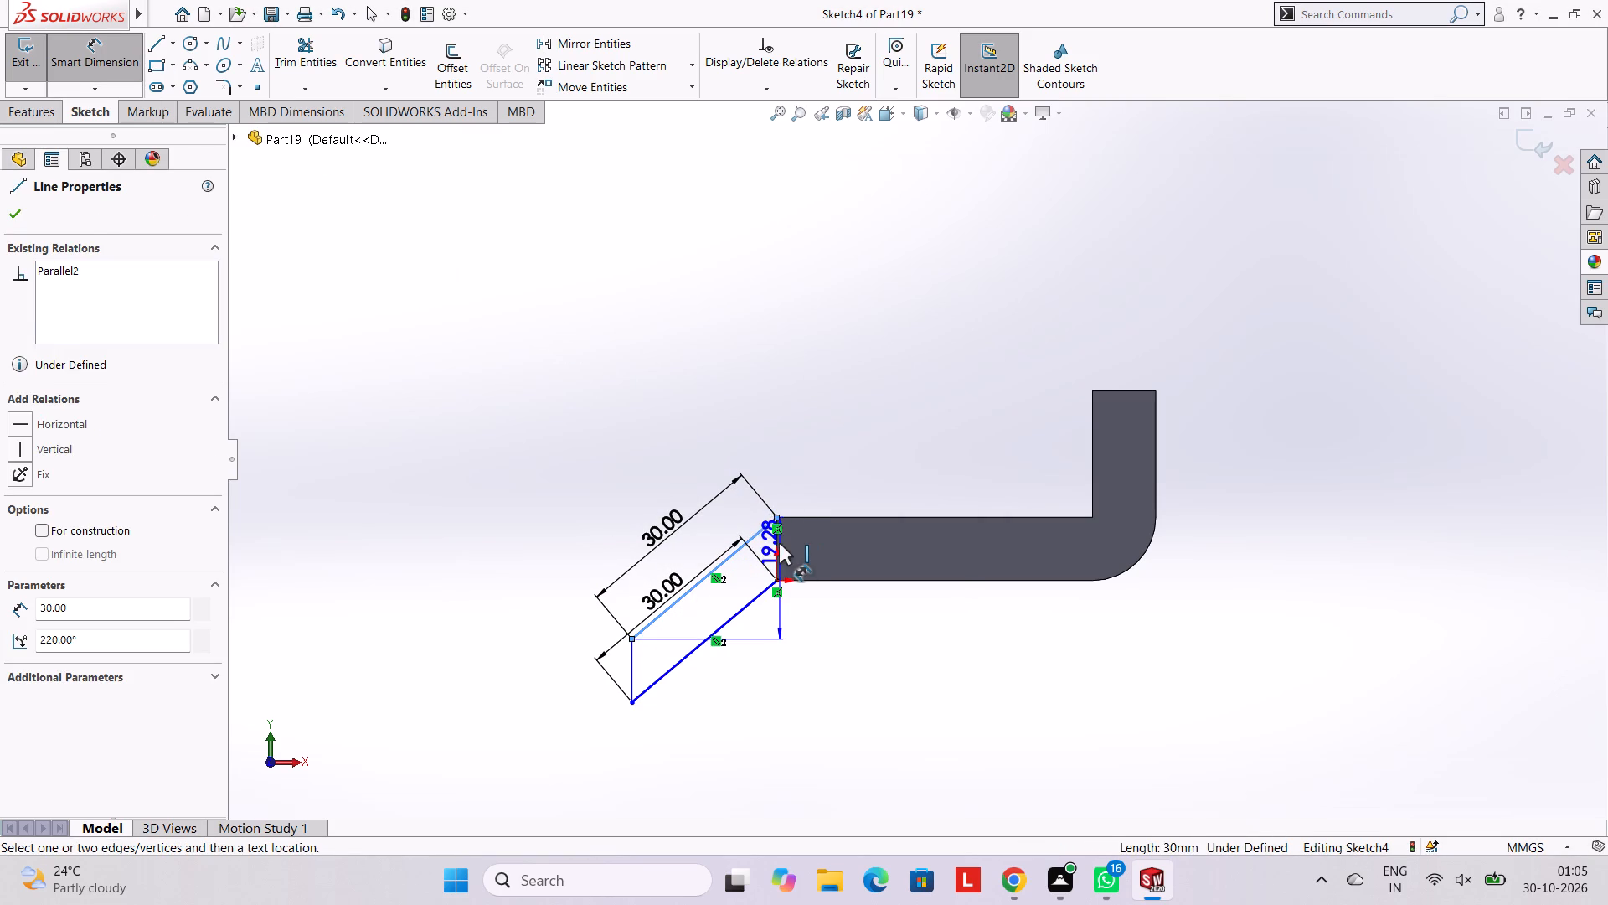
{"action": "left_click", "coordinate": [779, 543]}
{"action": "left_click", "coordinate": [745, 676]}
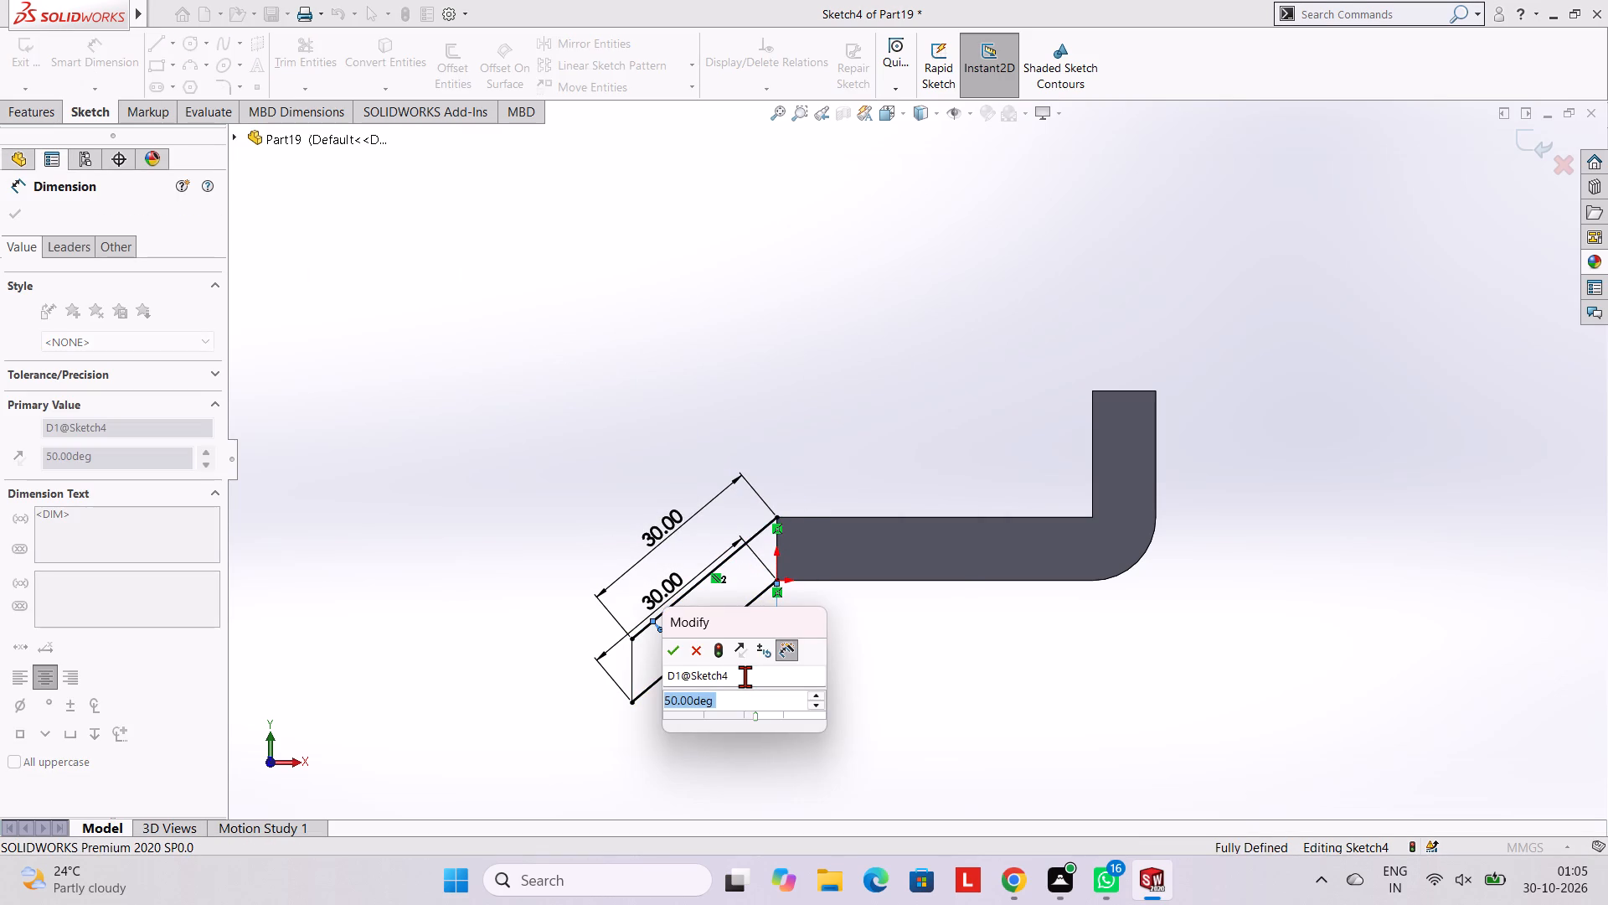
{"action": "type", "text": "60"}
{"action": "key", "text": "Return"}
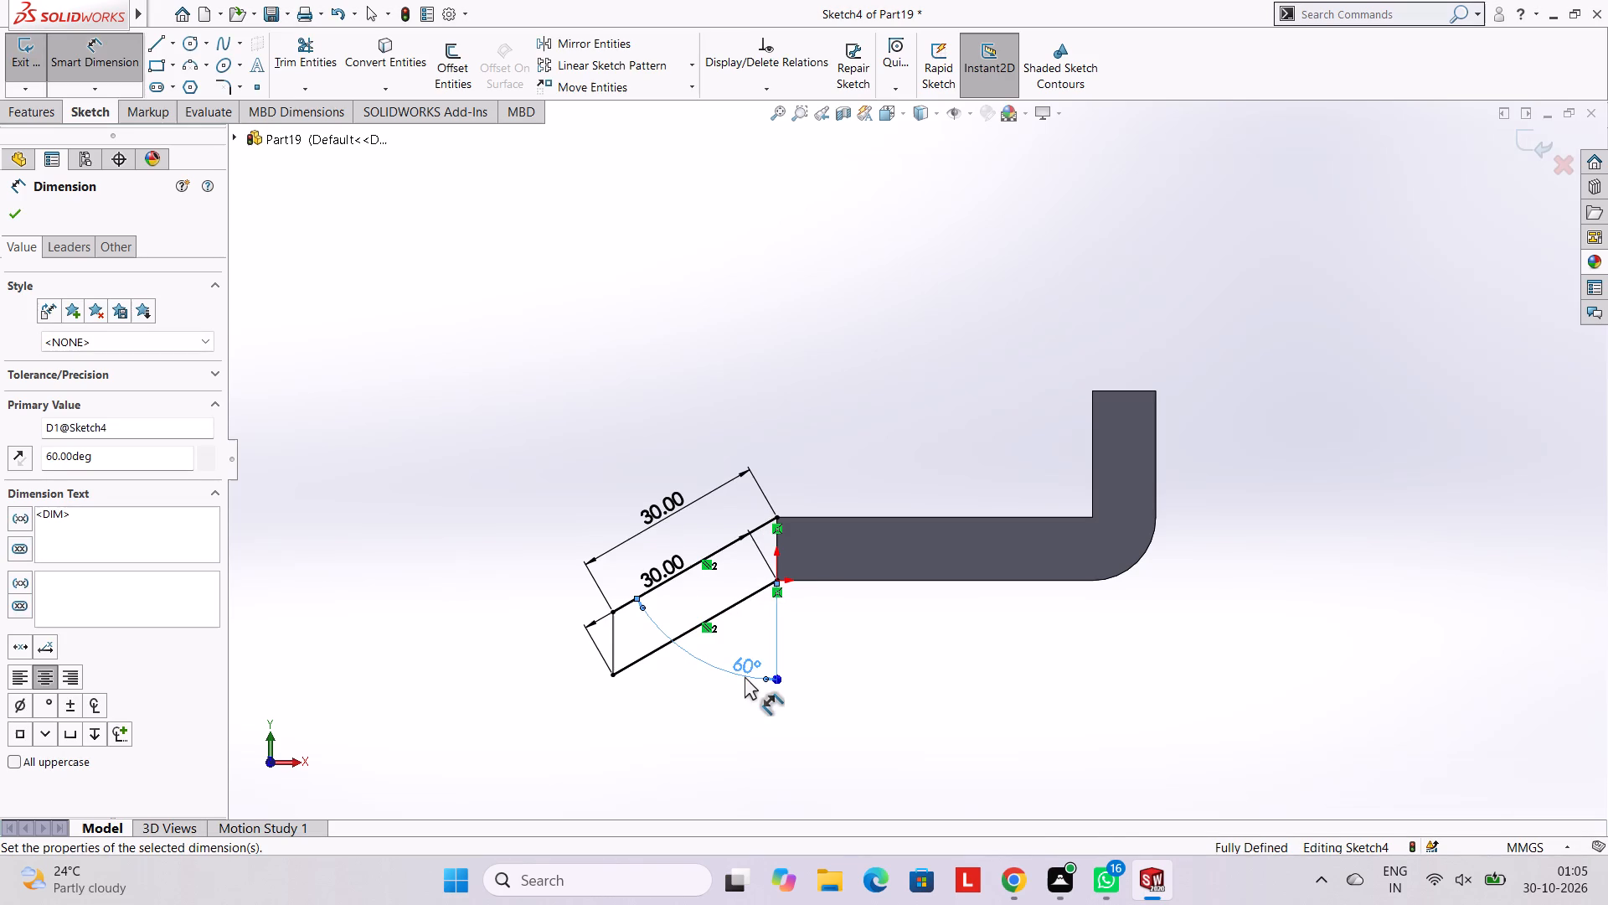
{"action": "left_click", "coordinate": [13, 208]}
{"action": "left_click", "coordinate": [488, 281]}
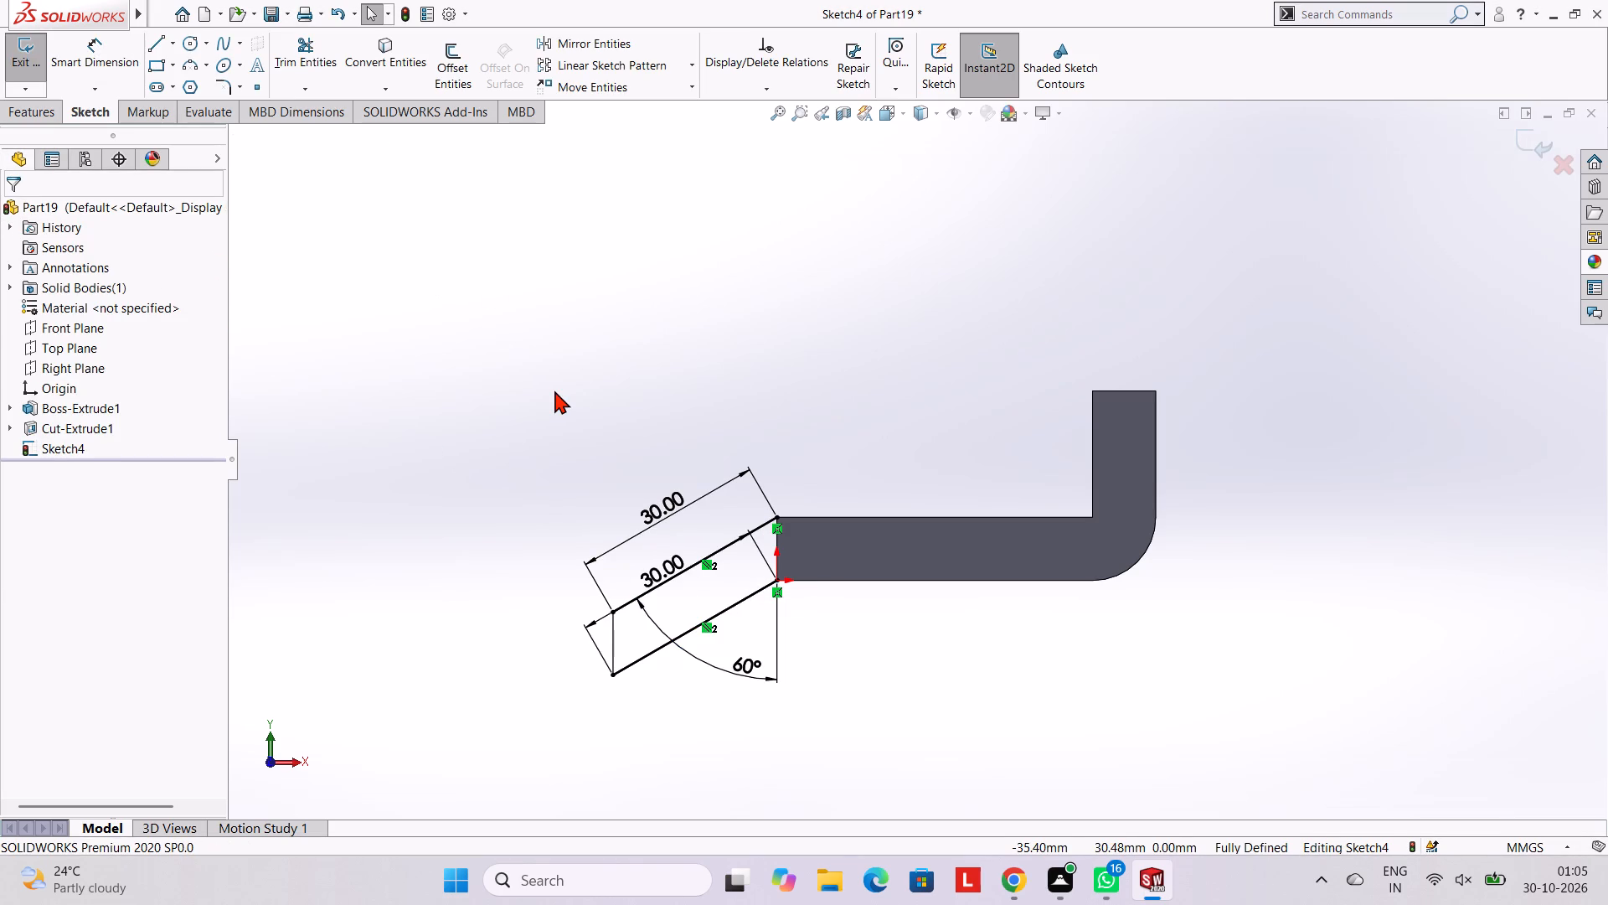
Extrude the closed slanted-arm region as a 40 mm blind boss, reversed to run across the base's width, with merged result.
{"action": "left_click", "coordinate": [43, 107]}
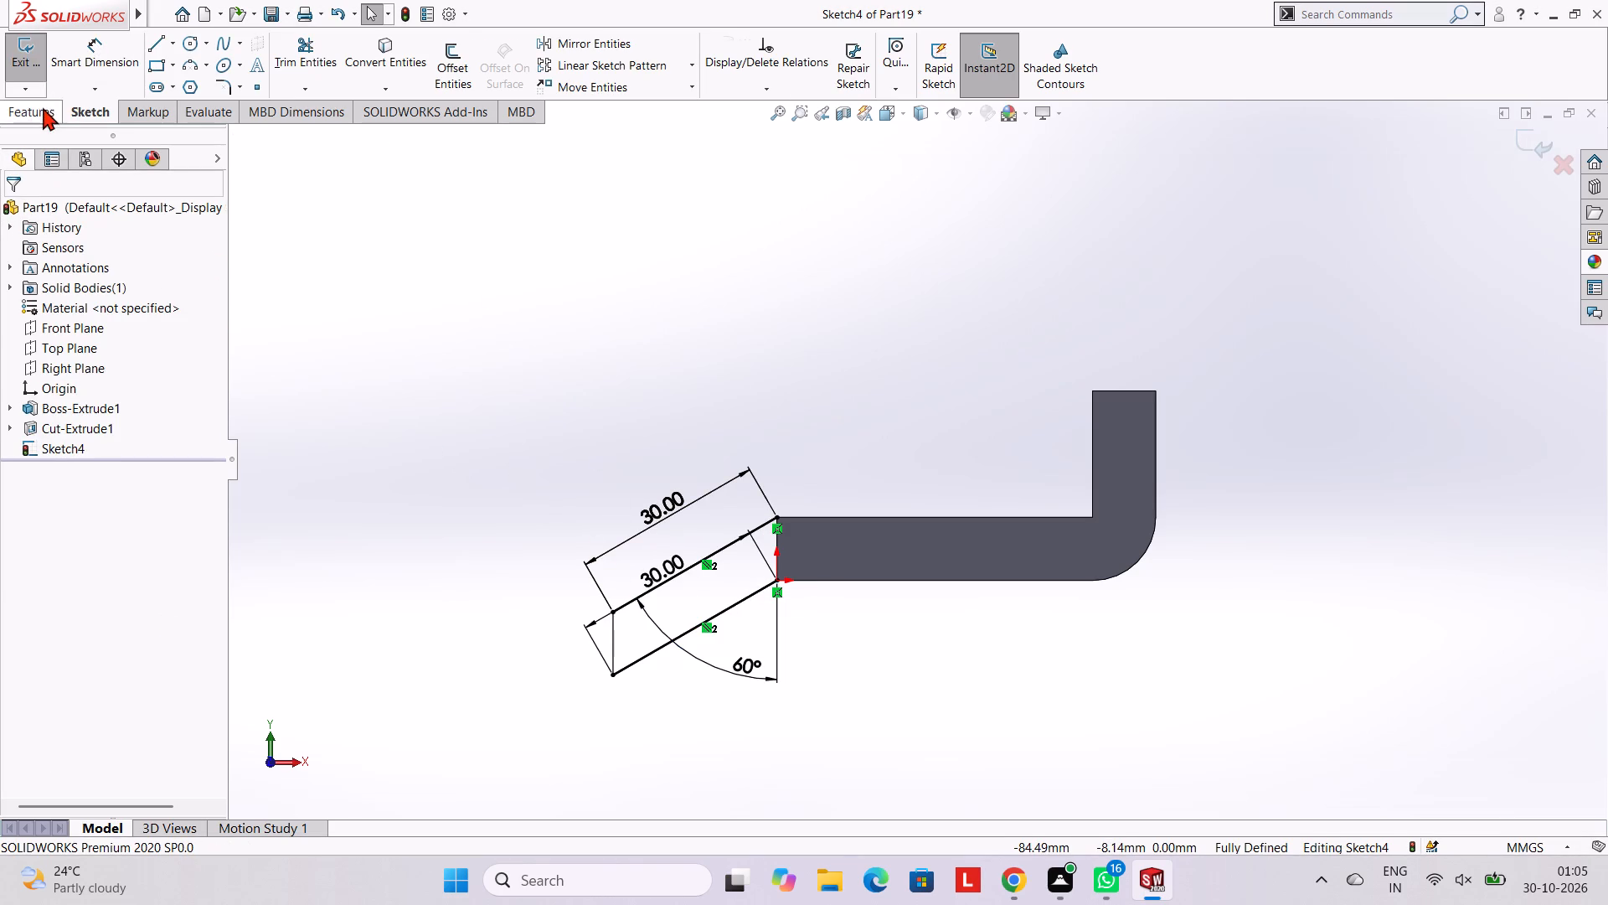
{"action": "left_click", "coordinate": [41, 54]}
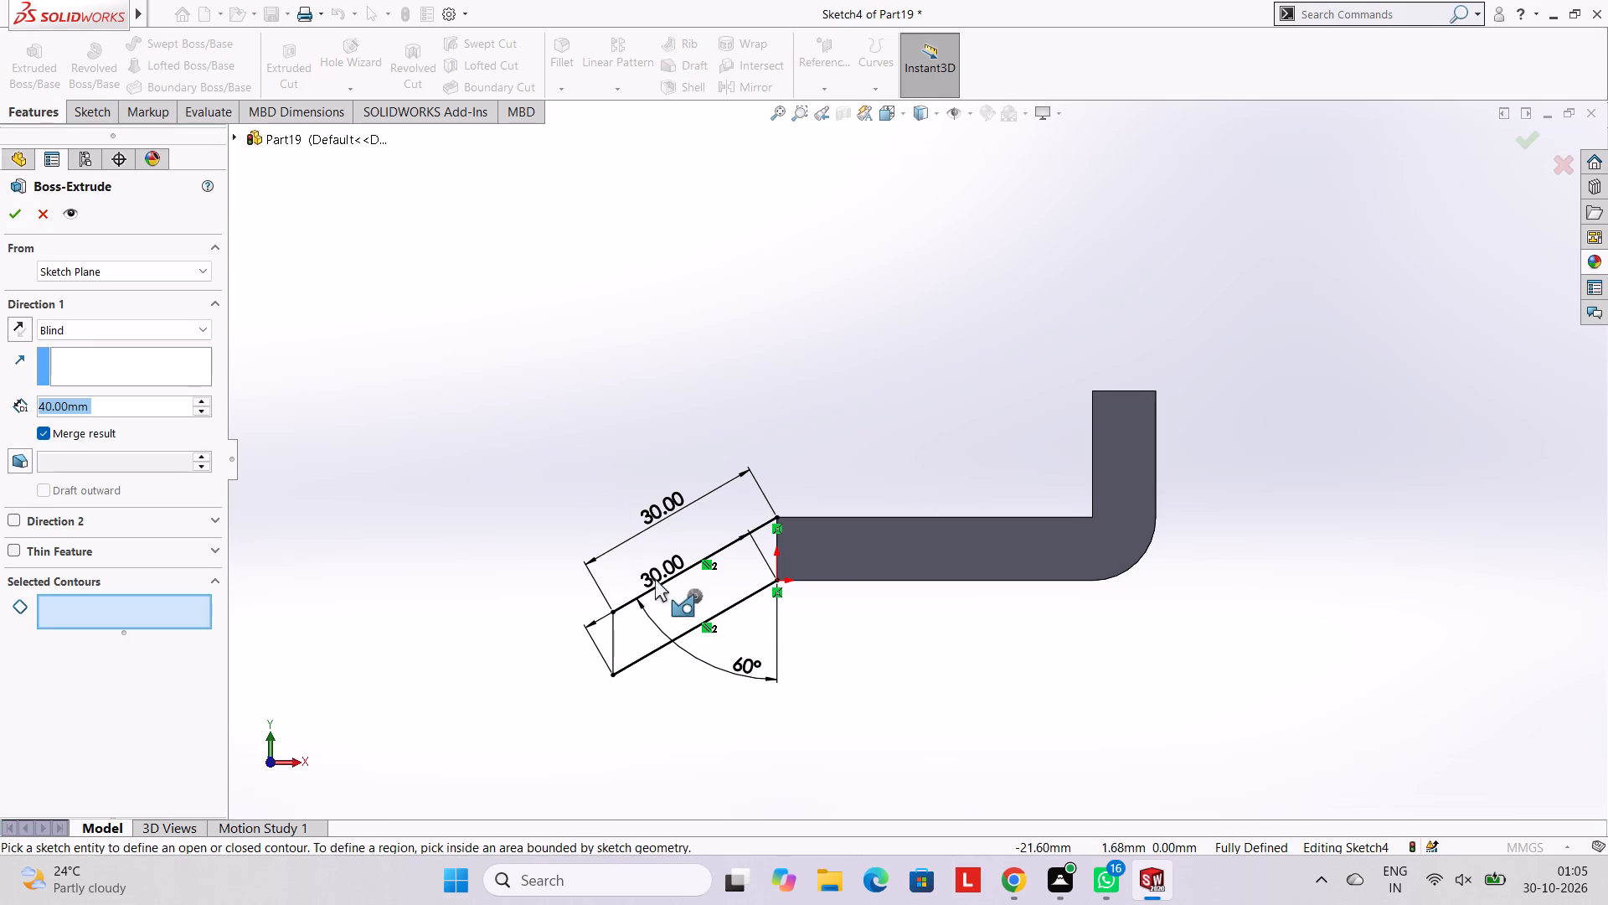
{"action": "left_click", "coordinate": [717, 586]}
{"action": "middle_click_drag", "start_coordinate": [819, 441], "coordinate": [921, 612]}
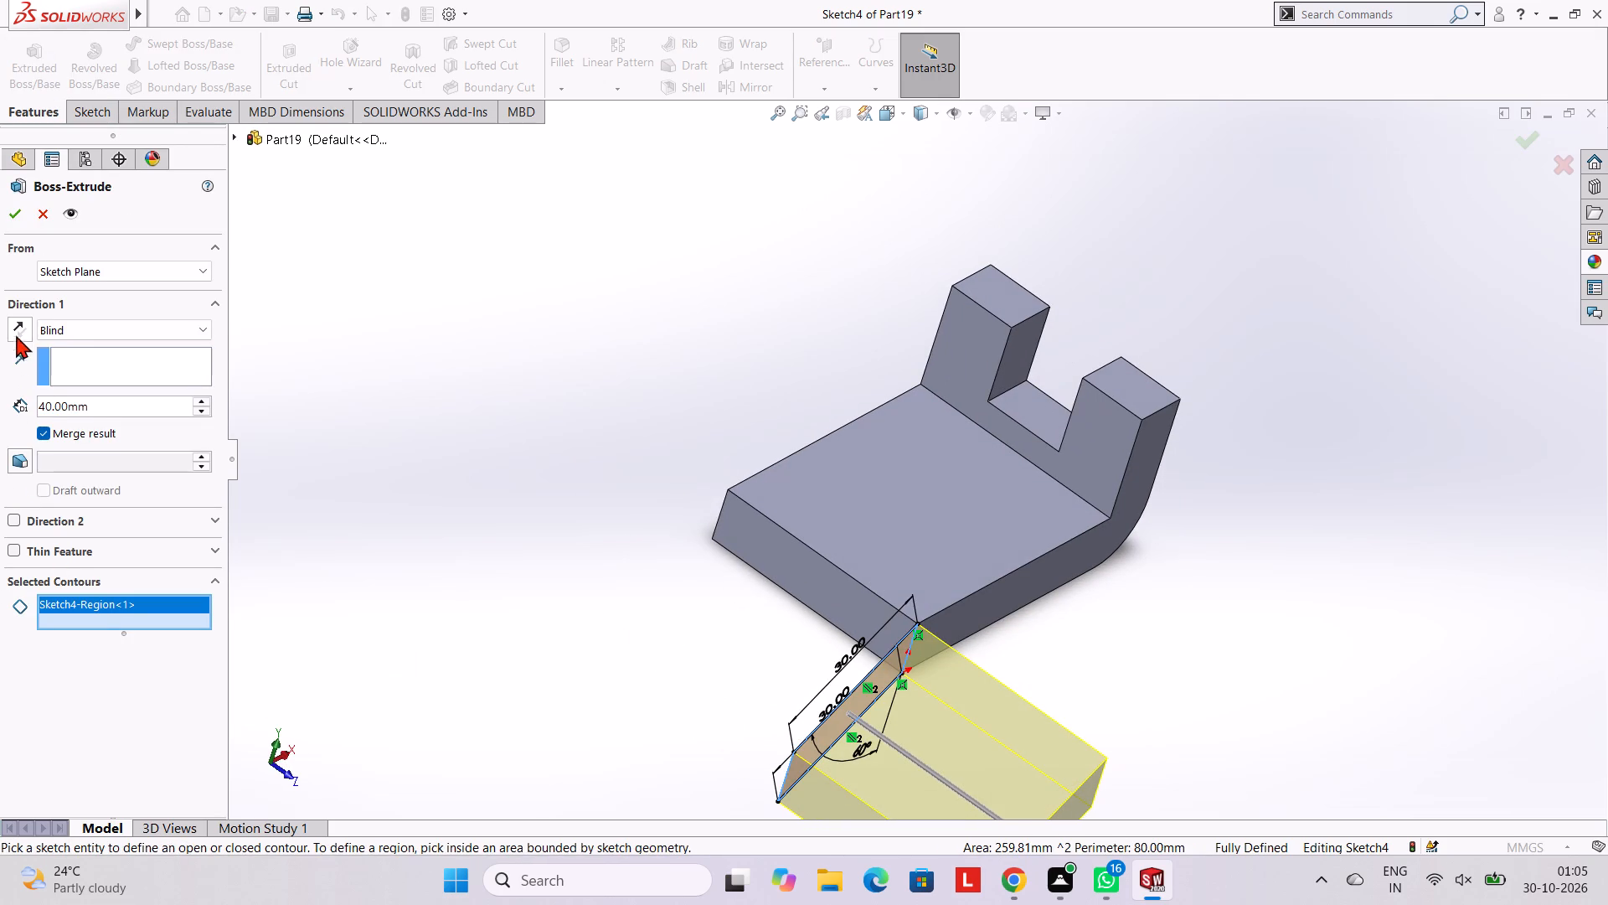
{"action": "left_click", "coordinate": [18, 327]}
{"action": "left_click", "coordinate": [16, 207]}
{"action": "left_click", "coordinate": [568, 253]}
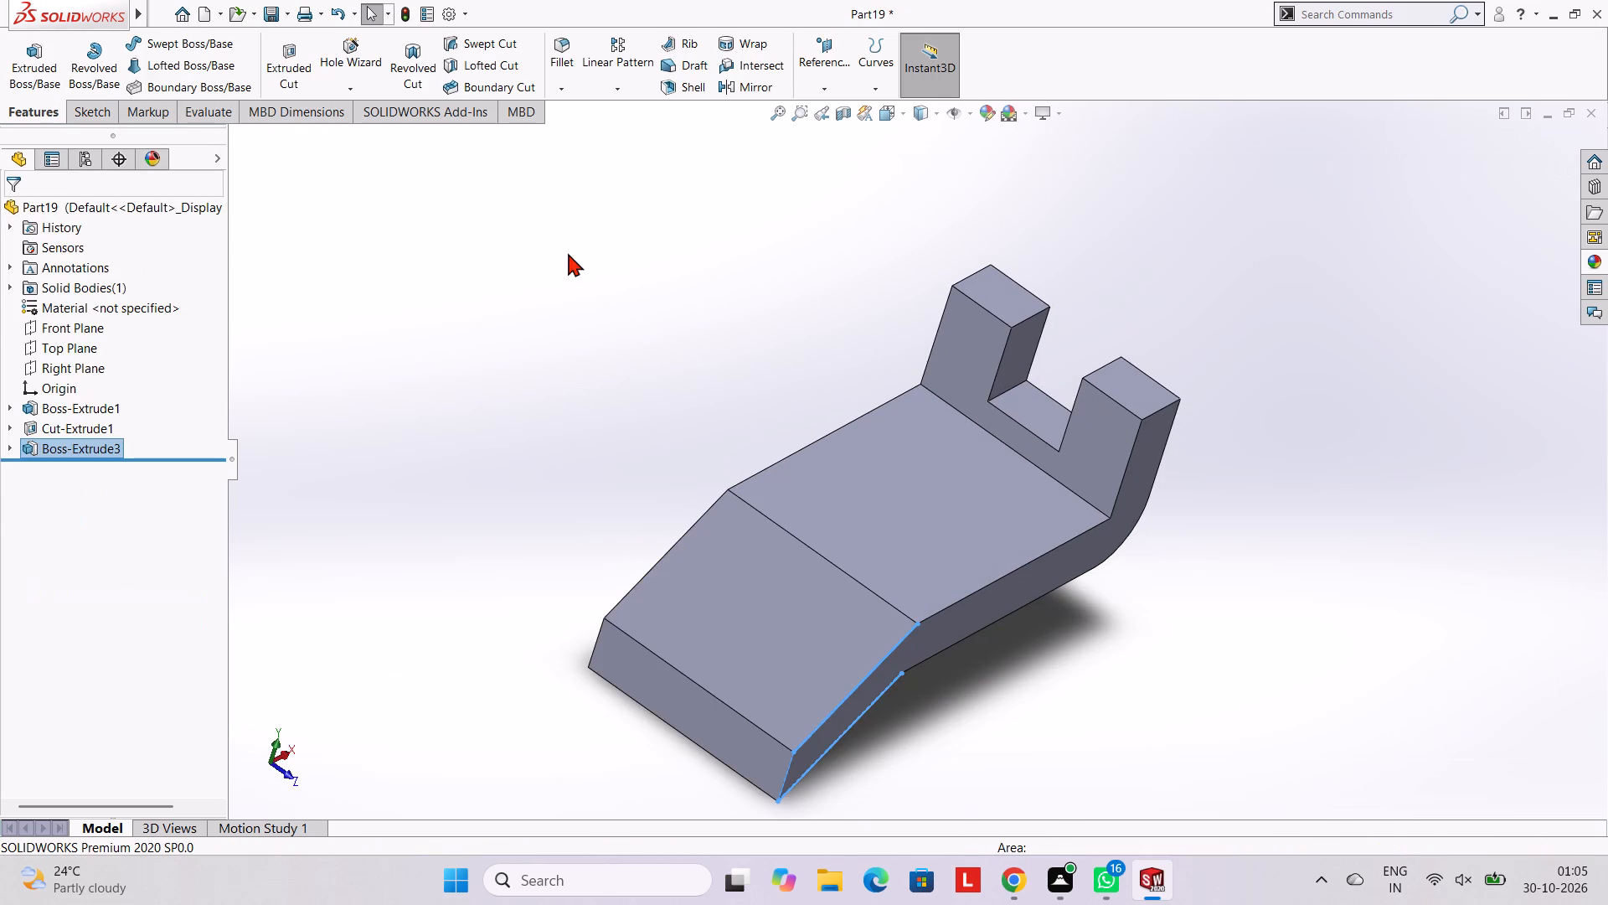
Sketch a 40 mm diameter circle on the slanted arm's upper face, centred on the midpoint of its outer end edge.
{"action": "middle_click_drag", "start_coordinate": [1044, 472], "coordinate": [930, 398]}
{"action": "middle_click_drag", "start_coordinate": [966, 422], "coordinate": [1035, 437]}
{"action": "left_click", "coordinate": [718, 591]}
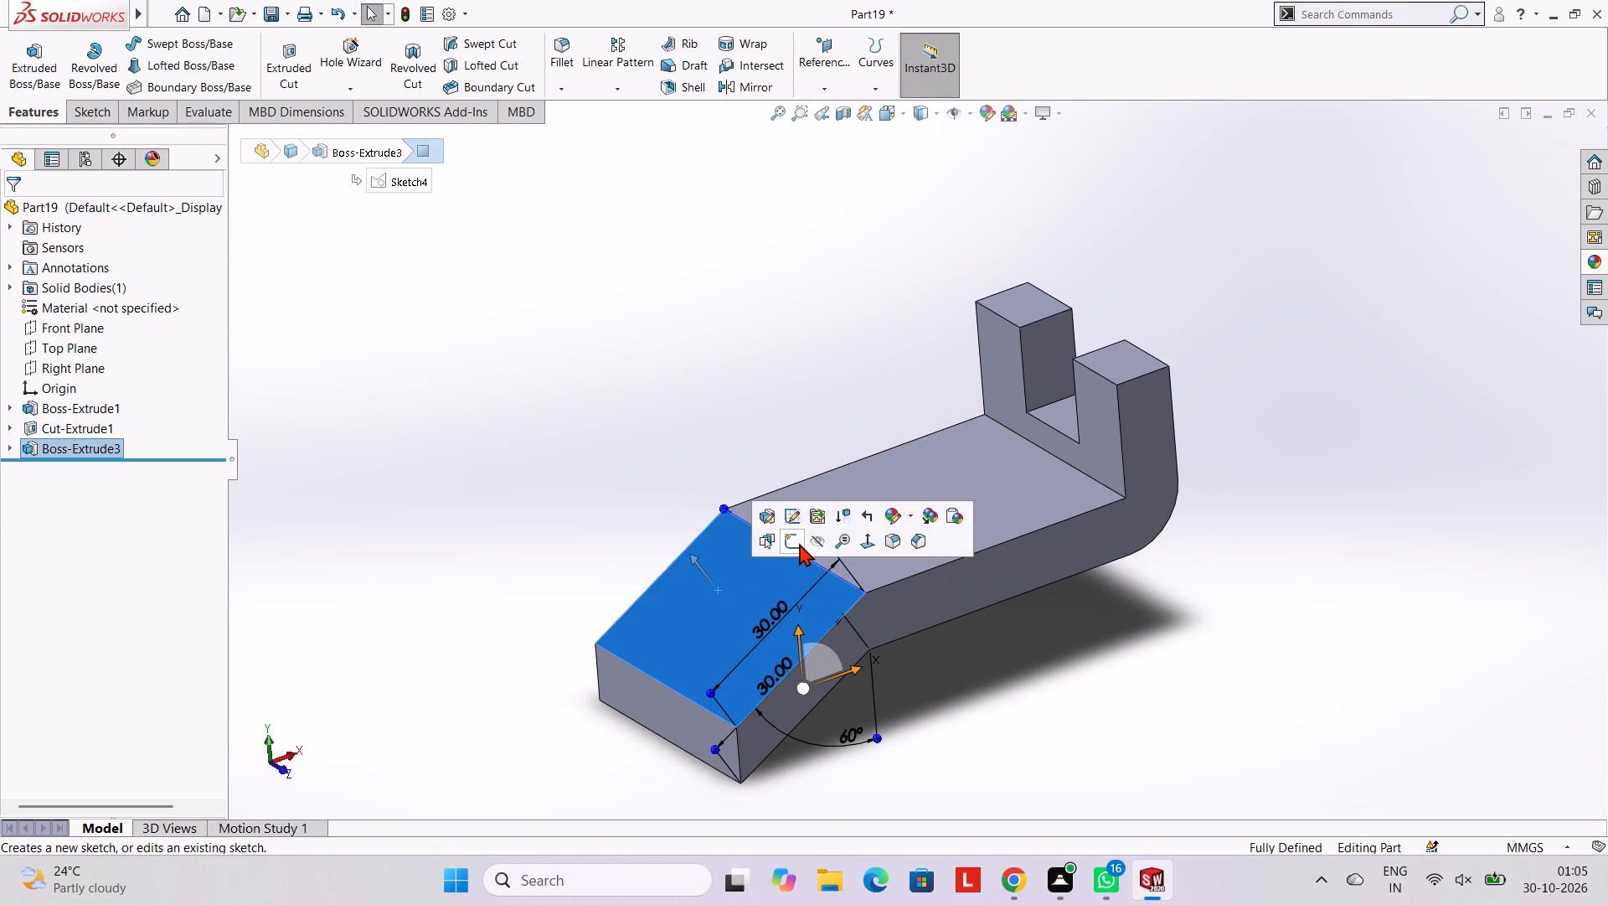
{"action": "left_click", "coordinate": [796, 543]}
{"action": "key", "text": "ctrl+8"}
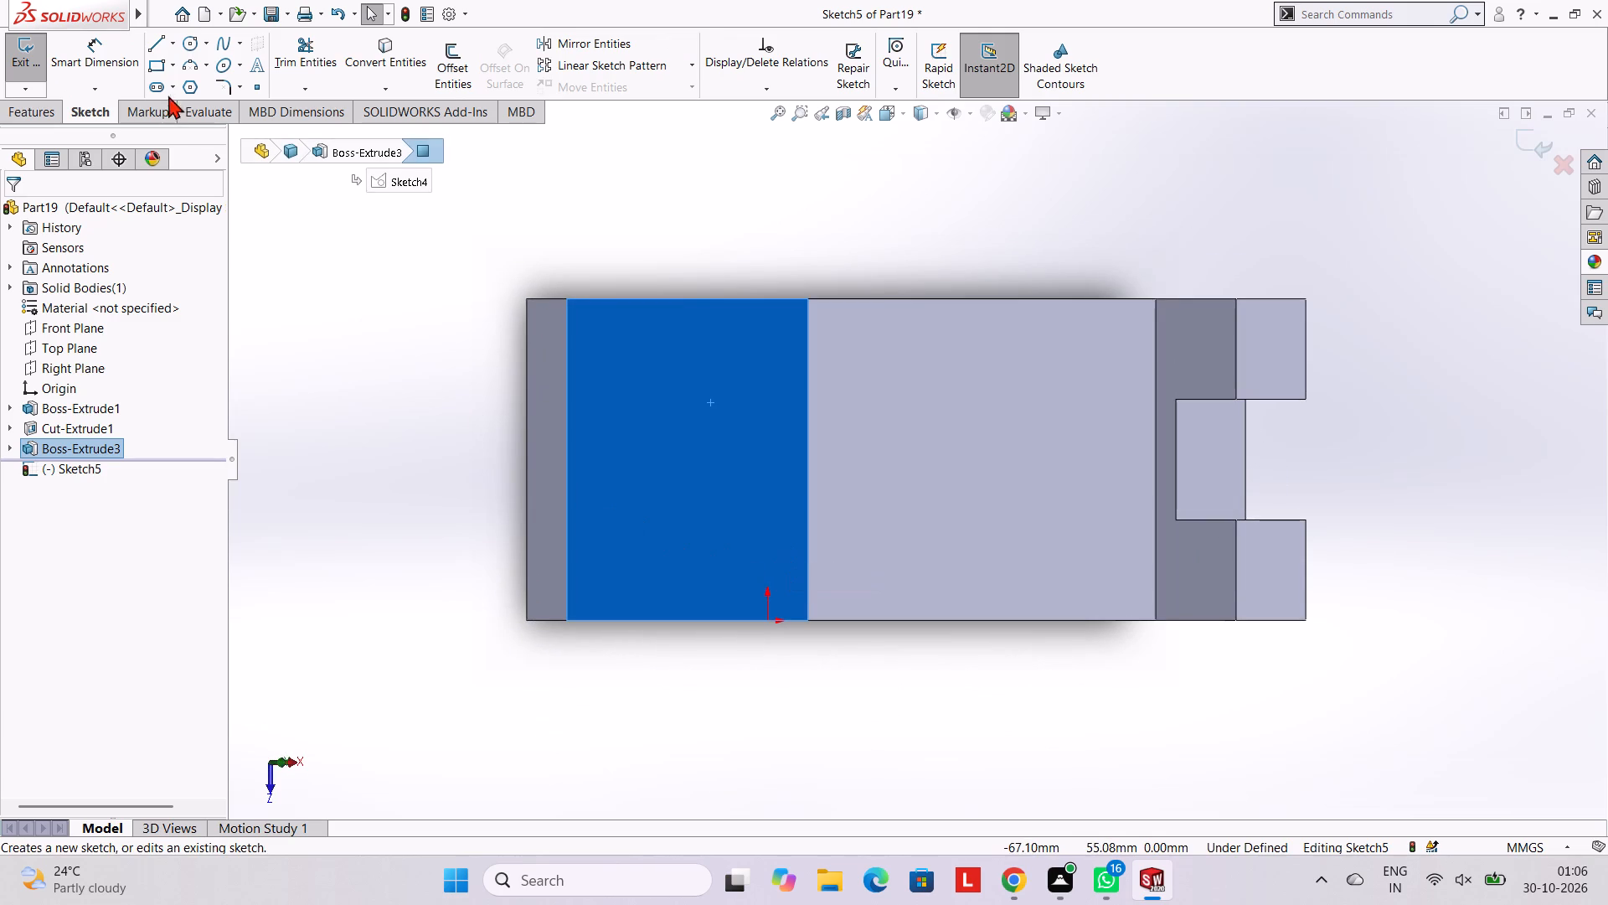
{"action": "left_click", "coordinate": [188, 43]}
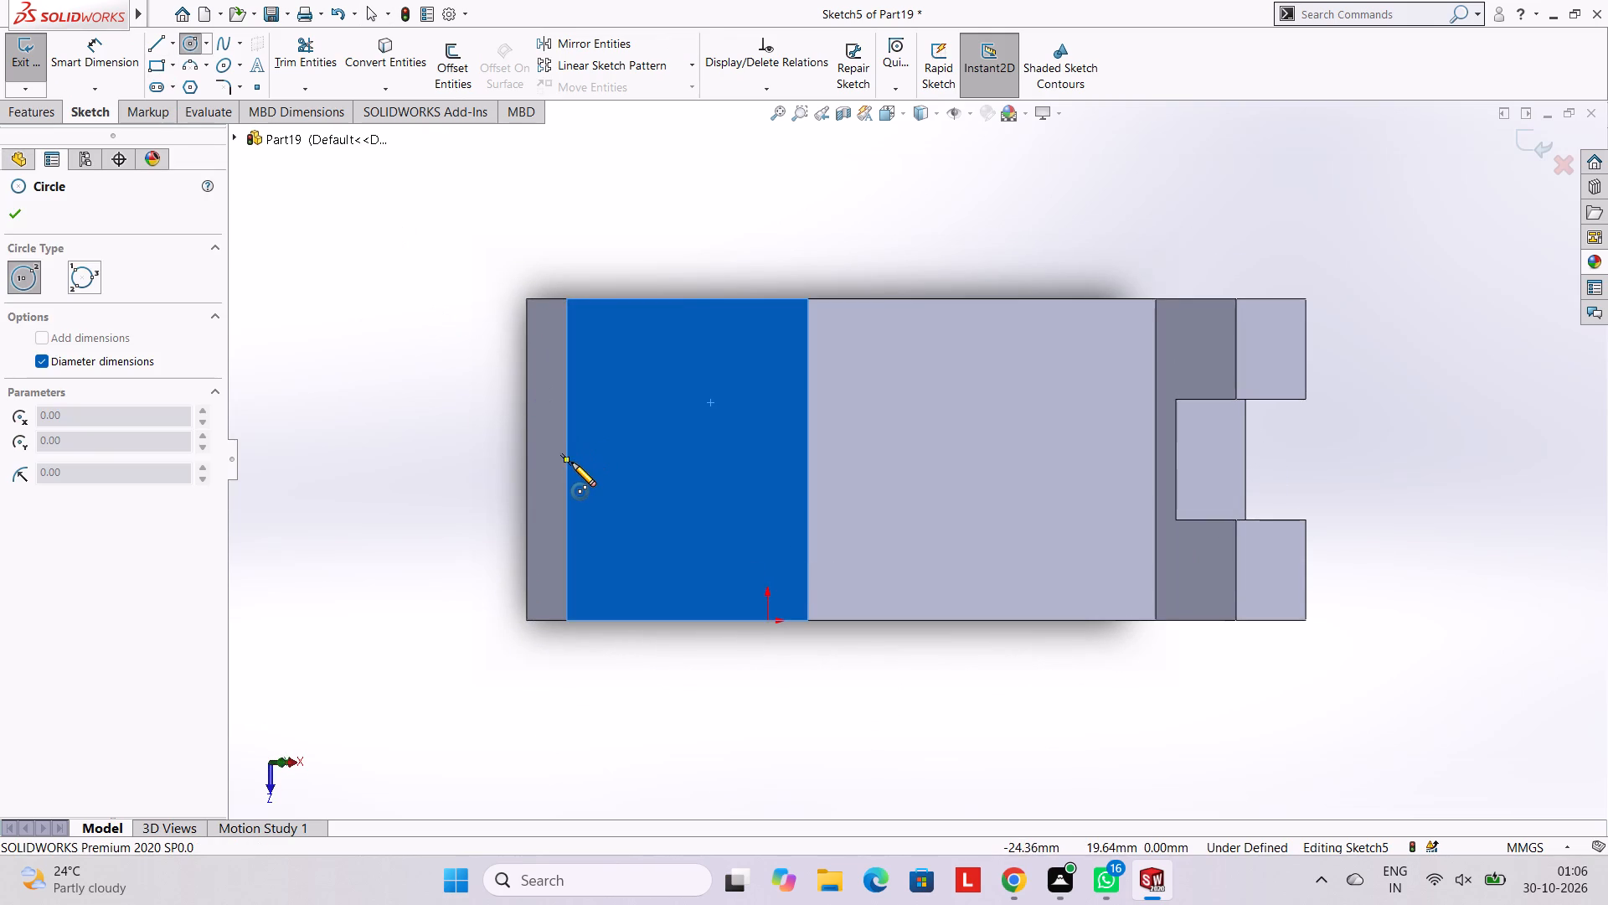
{"action": "left_click", "coordinate": [567, 462]}
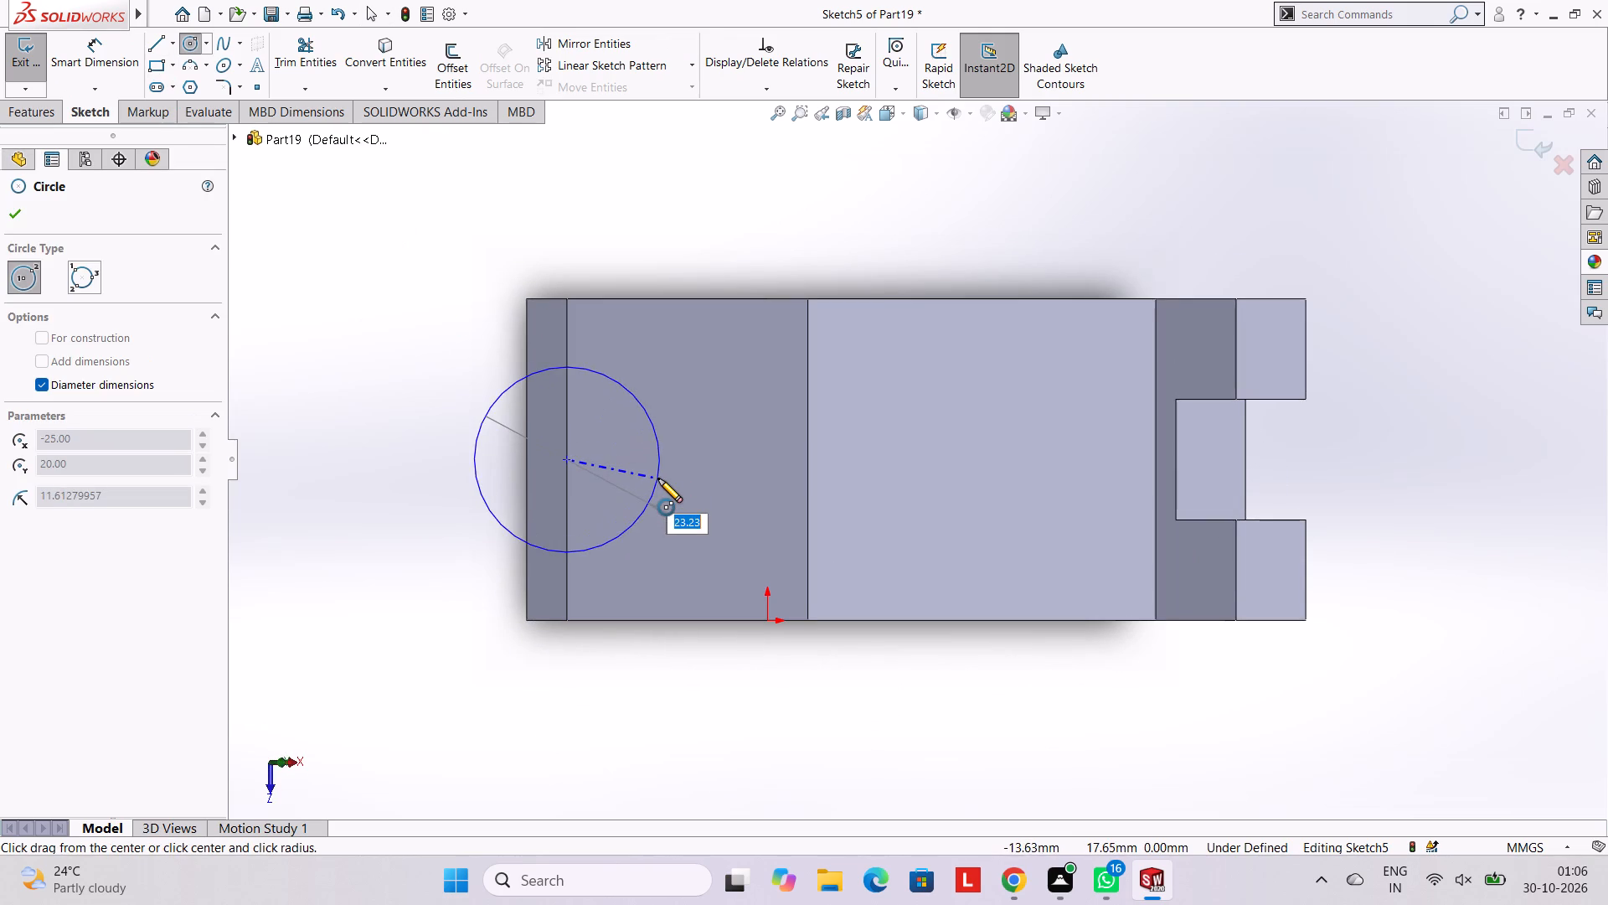
{"action": "type", "text": "40"}
{"action": "key", "text": "Return"}
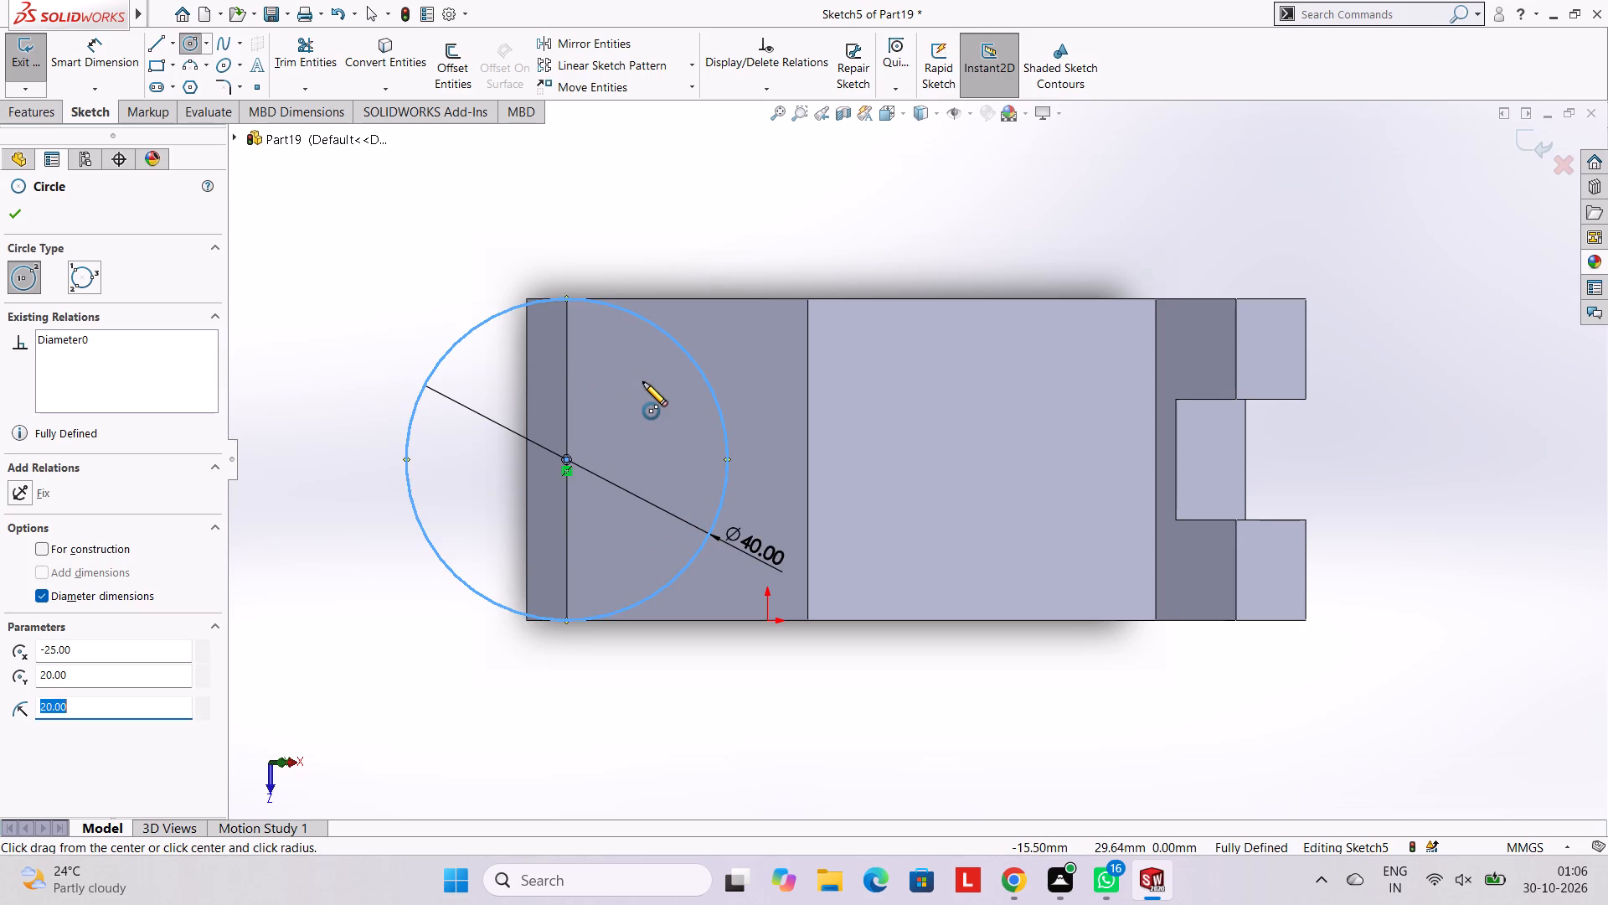
Set up a blind boss extrusion of the 40 mm circle, reversed into the arm, with a depth of 10 mm.
{"action": "middle_click_drag", "start_coordinate": [892, 558], "coordinate": [889, 389]}
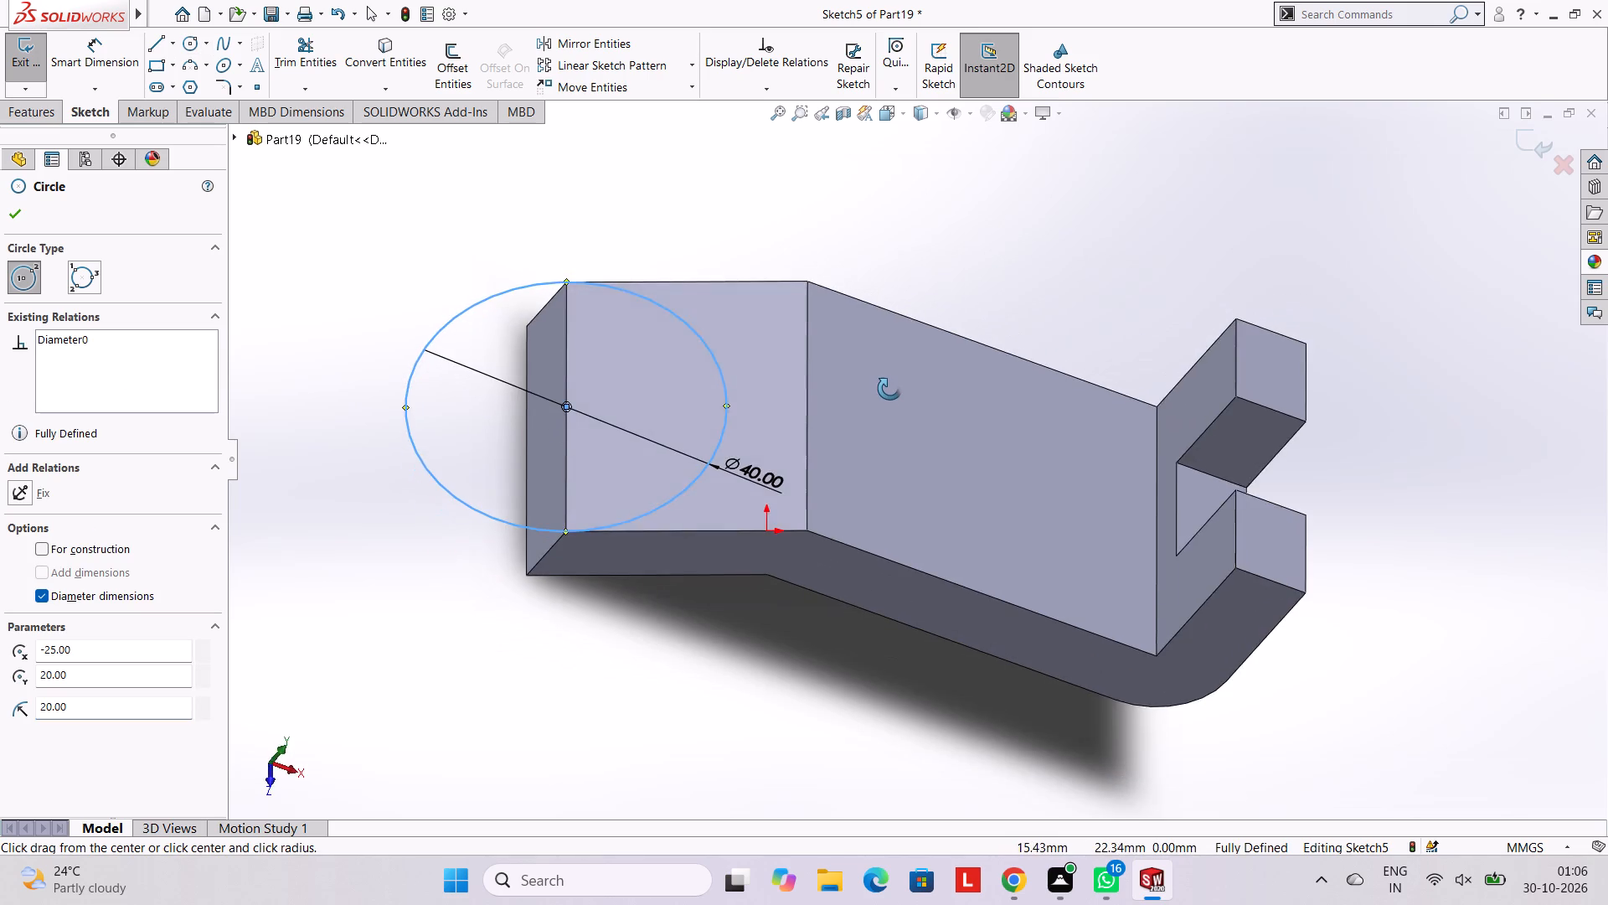
{"action": "middle_click_drag", "start_coordinate": [889, 389], "coordinate": [874, 381]}
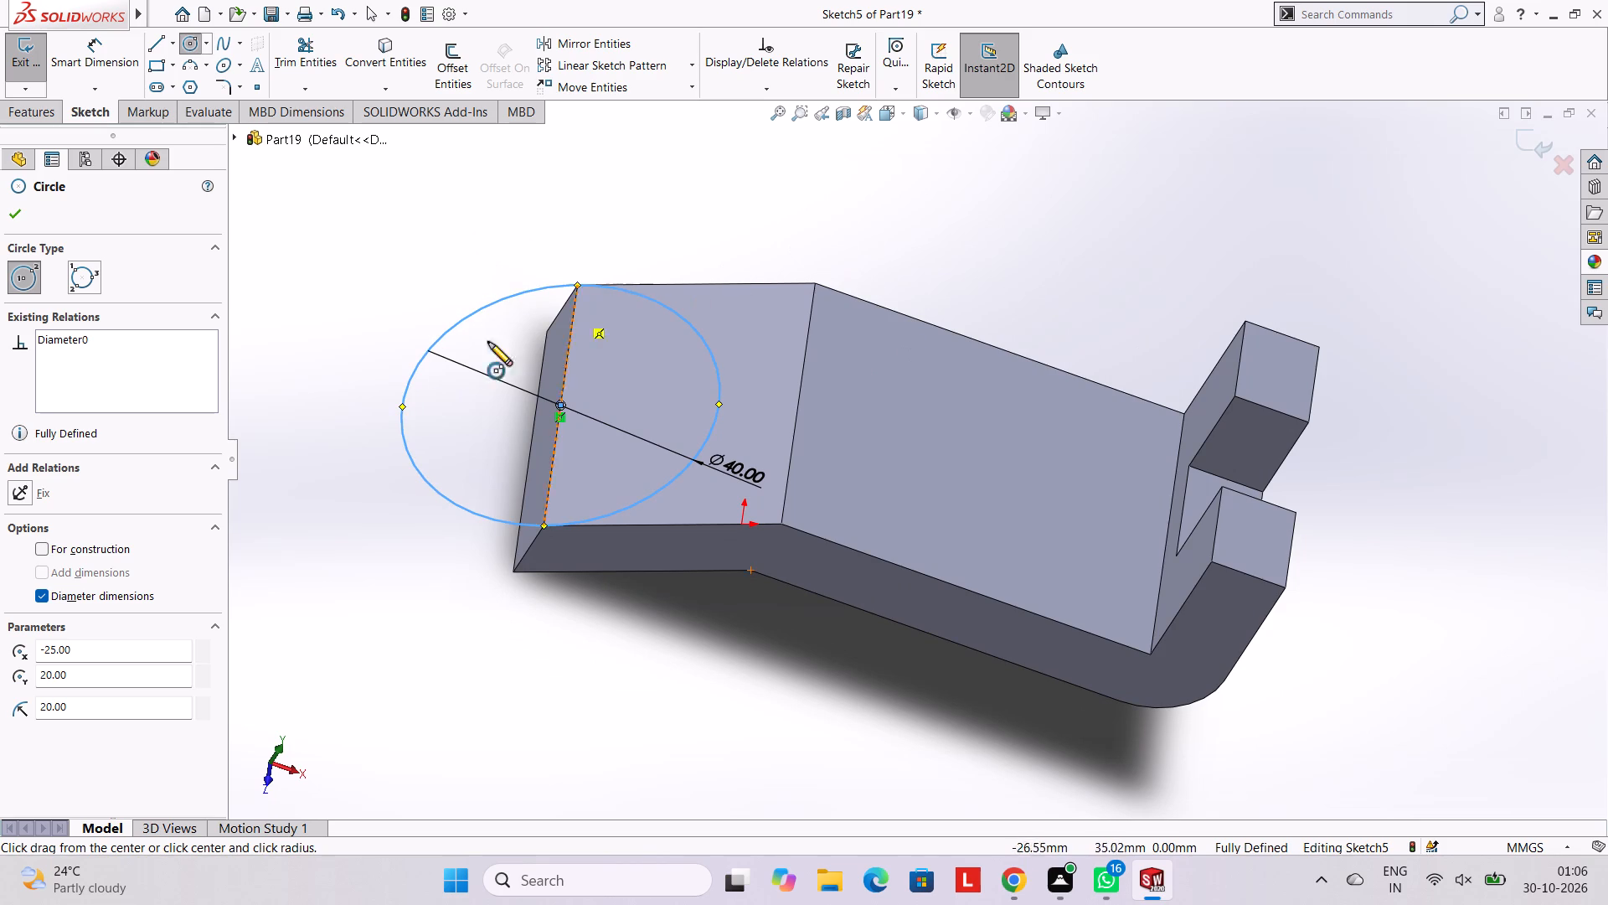
{"action": "left_click", "coordinate": [37, 107]}
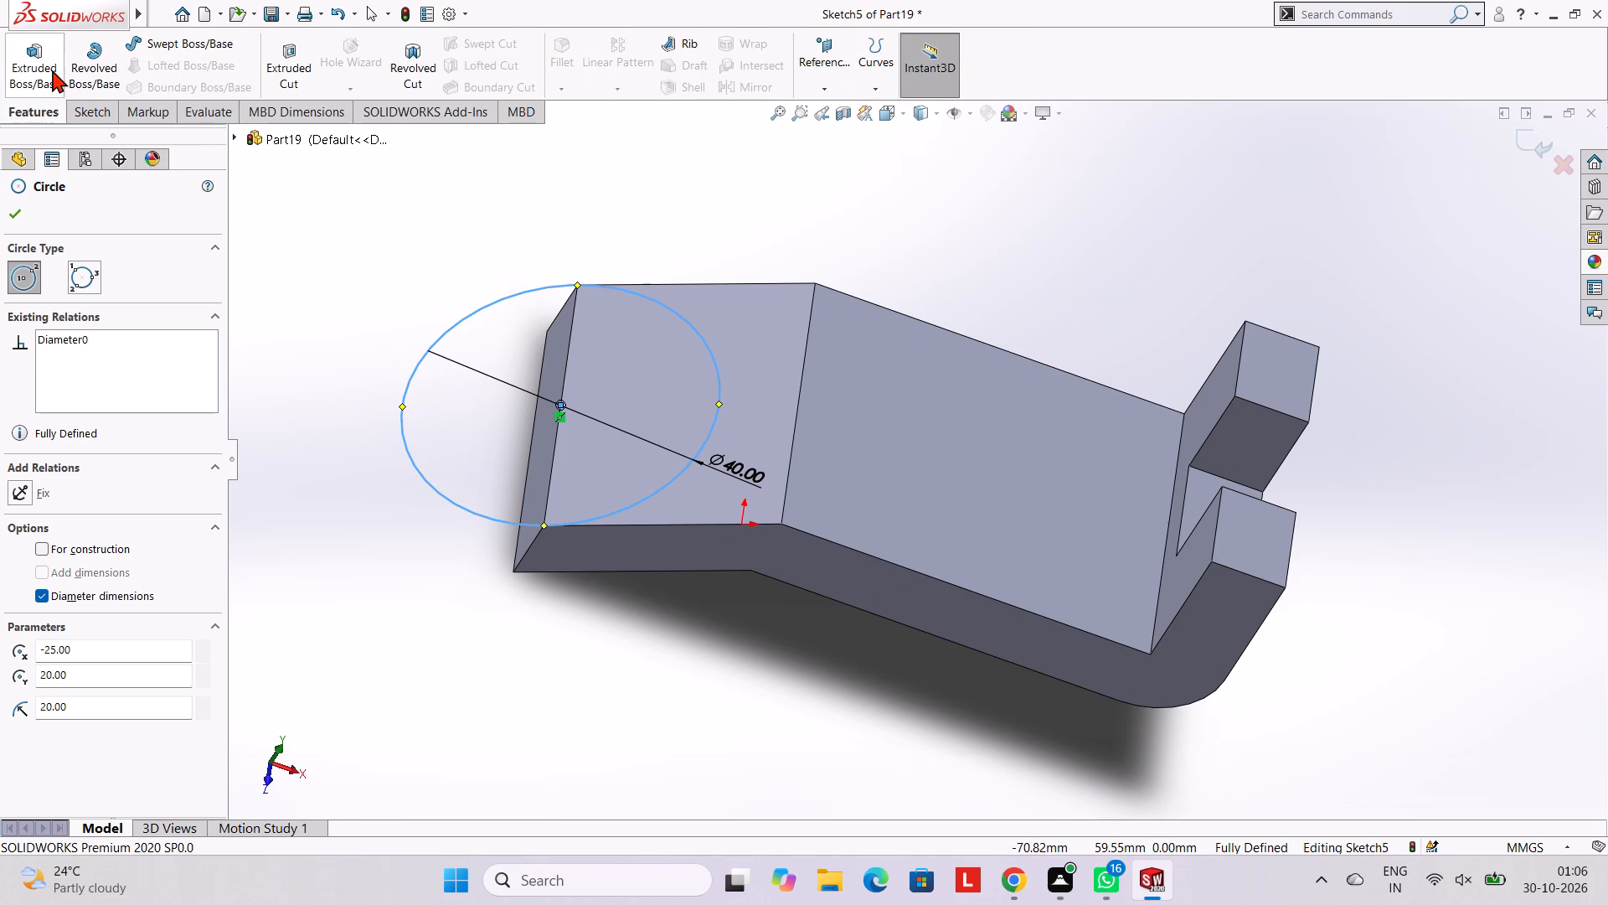
{"action": "left_click", "coordinate": [52, 70]}
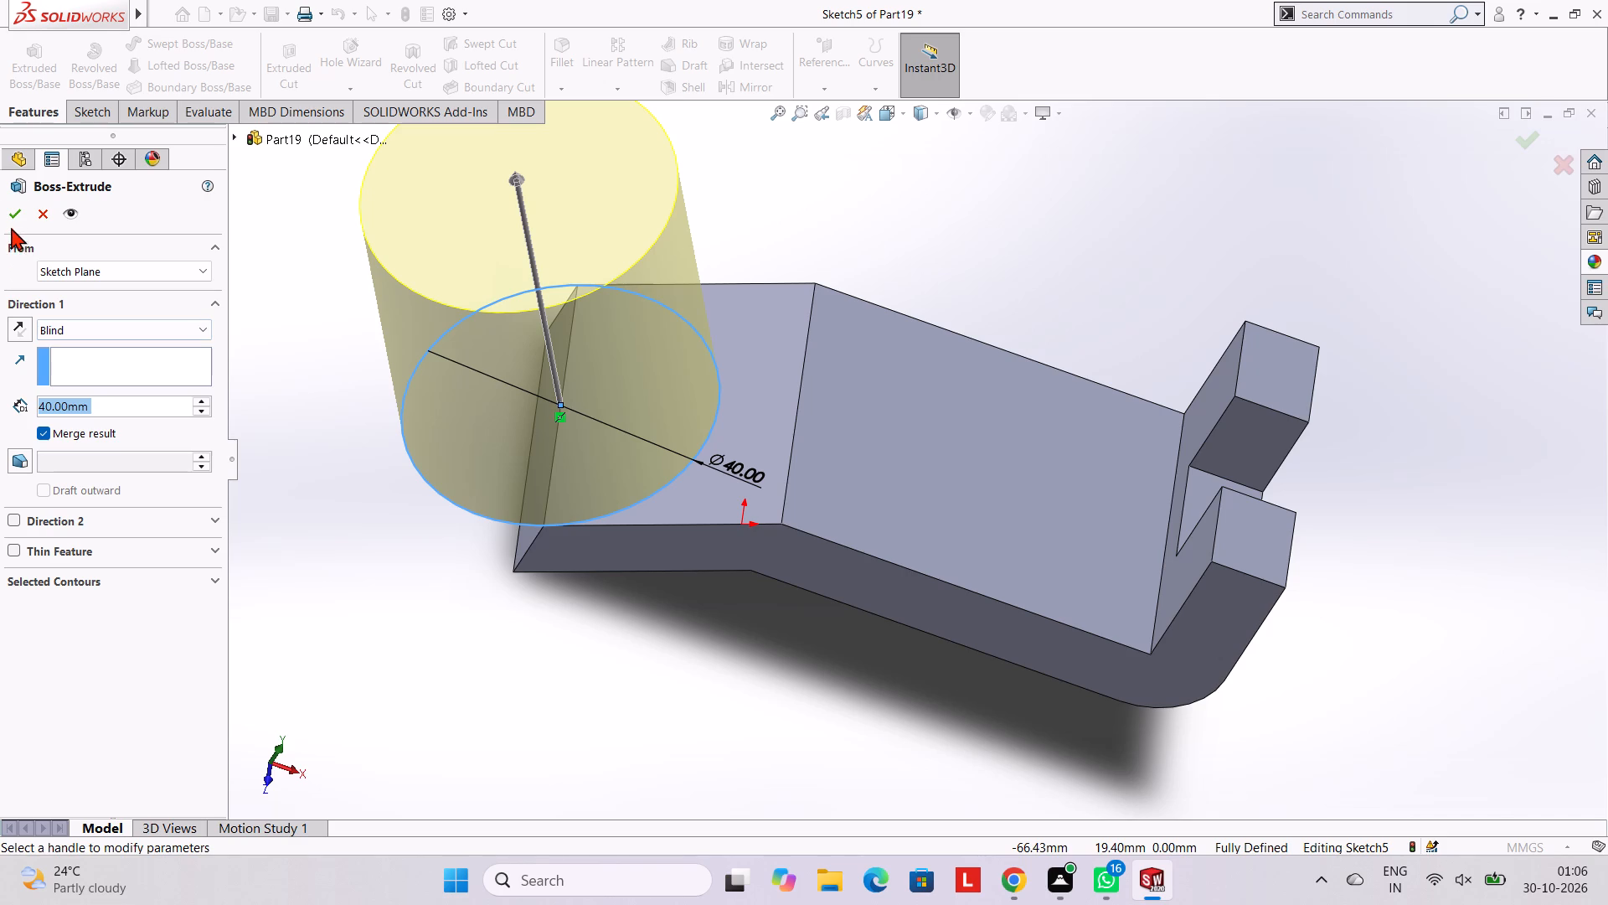
{"action": "left_click", "coordinate": [13, 319]}
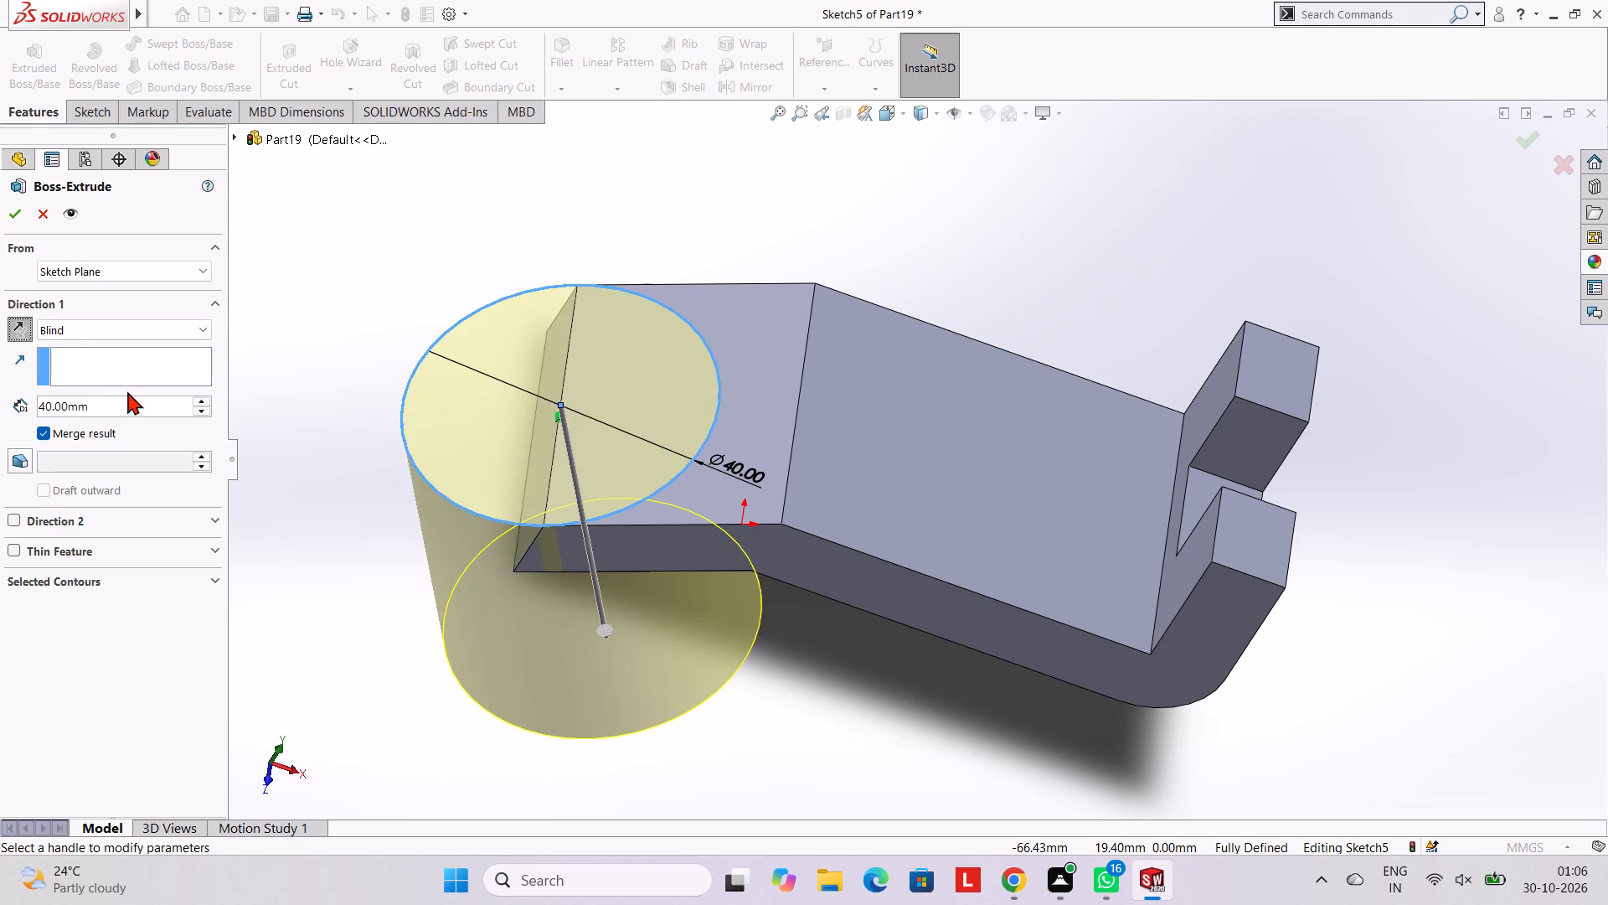
{"action": "left_click", "coordinate": [110, 411]}
{"action": "key", "text": "BackSpace"}
{"action": "key", "text": "BackSpace"}
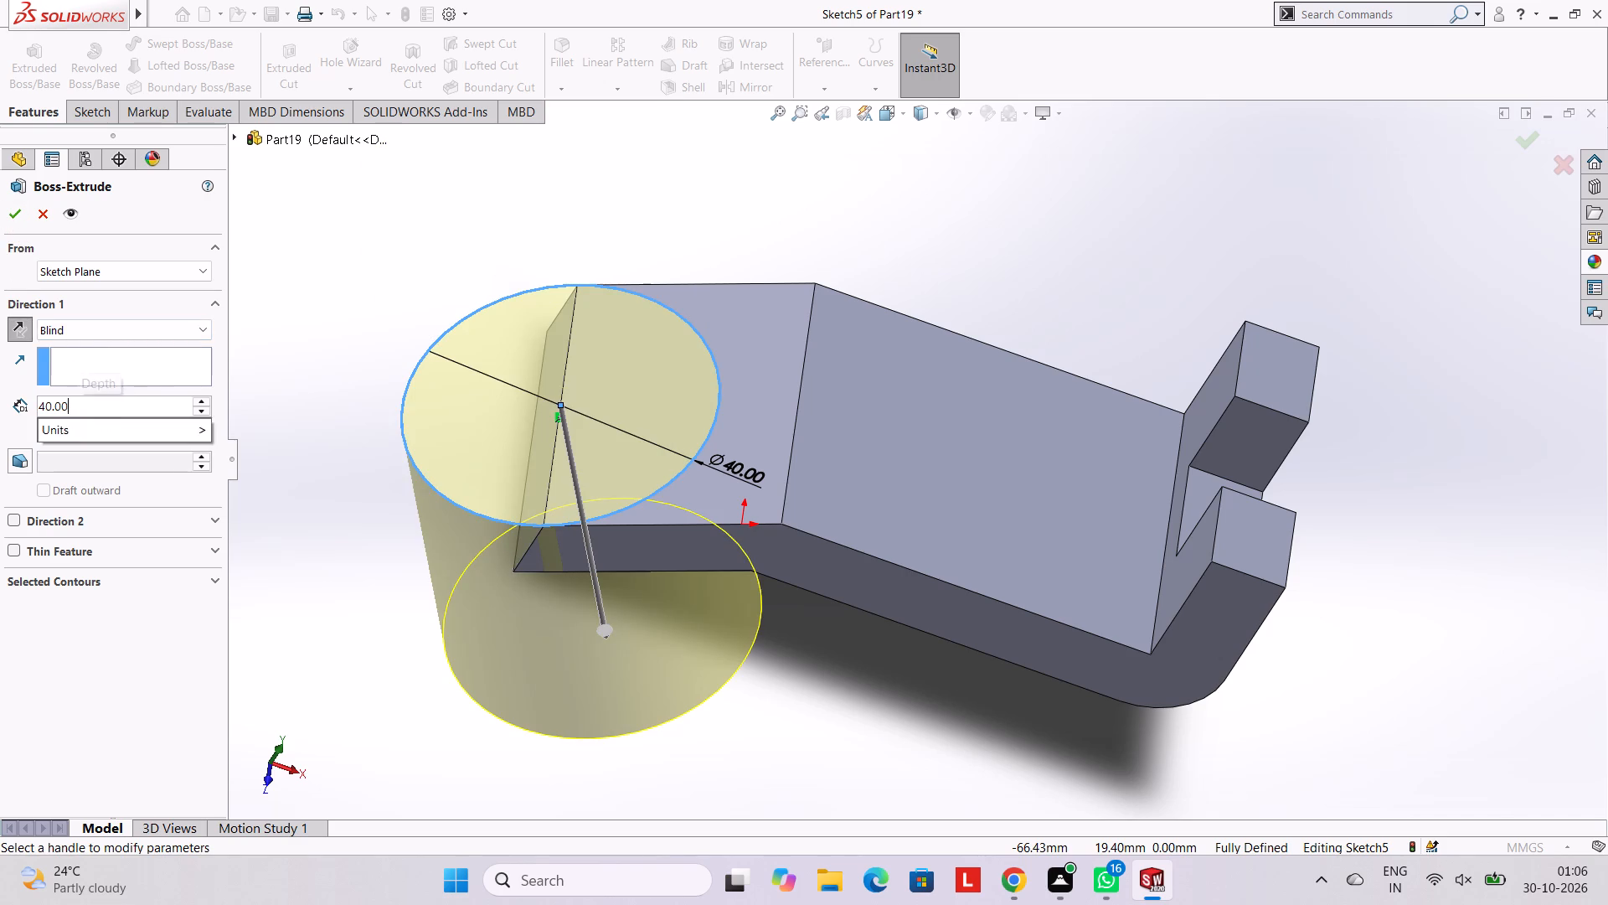
{"action": "key", "text": "BackSpace"}
{"action": "key", "text": "BackSpace"}
{"action": "key", "text": "BackSpace"}
{"action": "key", "text": "BackSpace"}
{"action": "key", "text": "BackSpace"}
{"action": "key", "text": "BackSpace"}
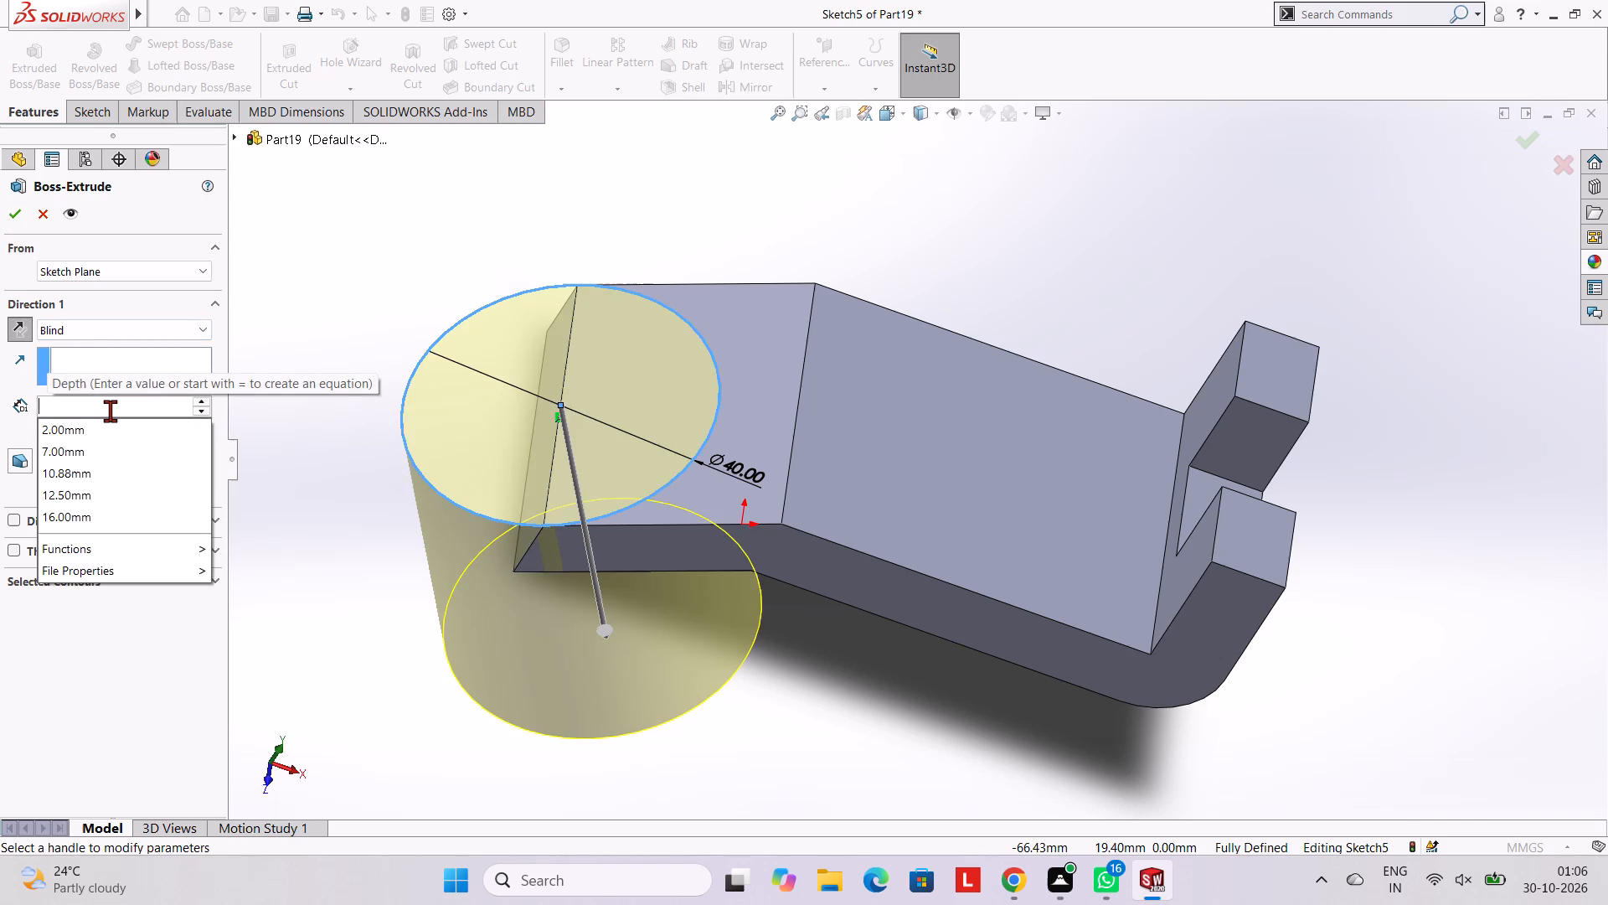
{"action": "type", "text": "10"}
{"action": "key", "text": "Return"}
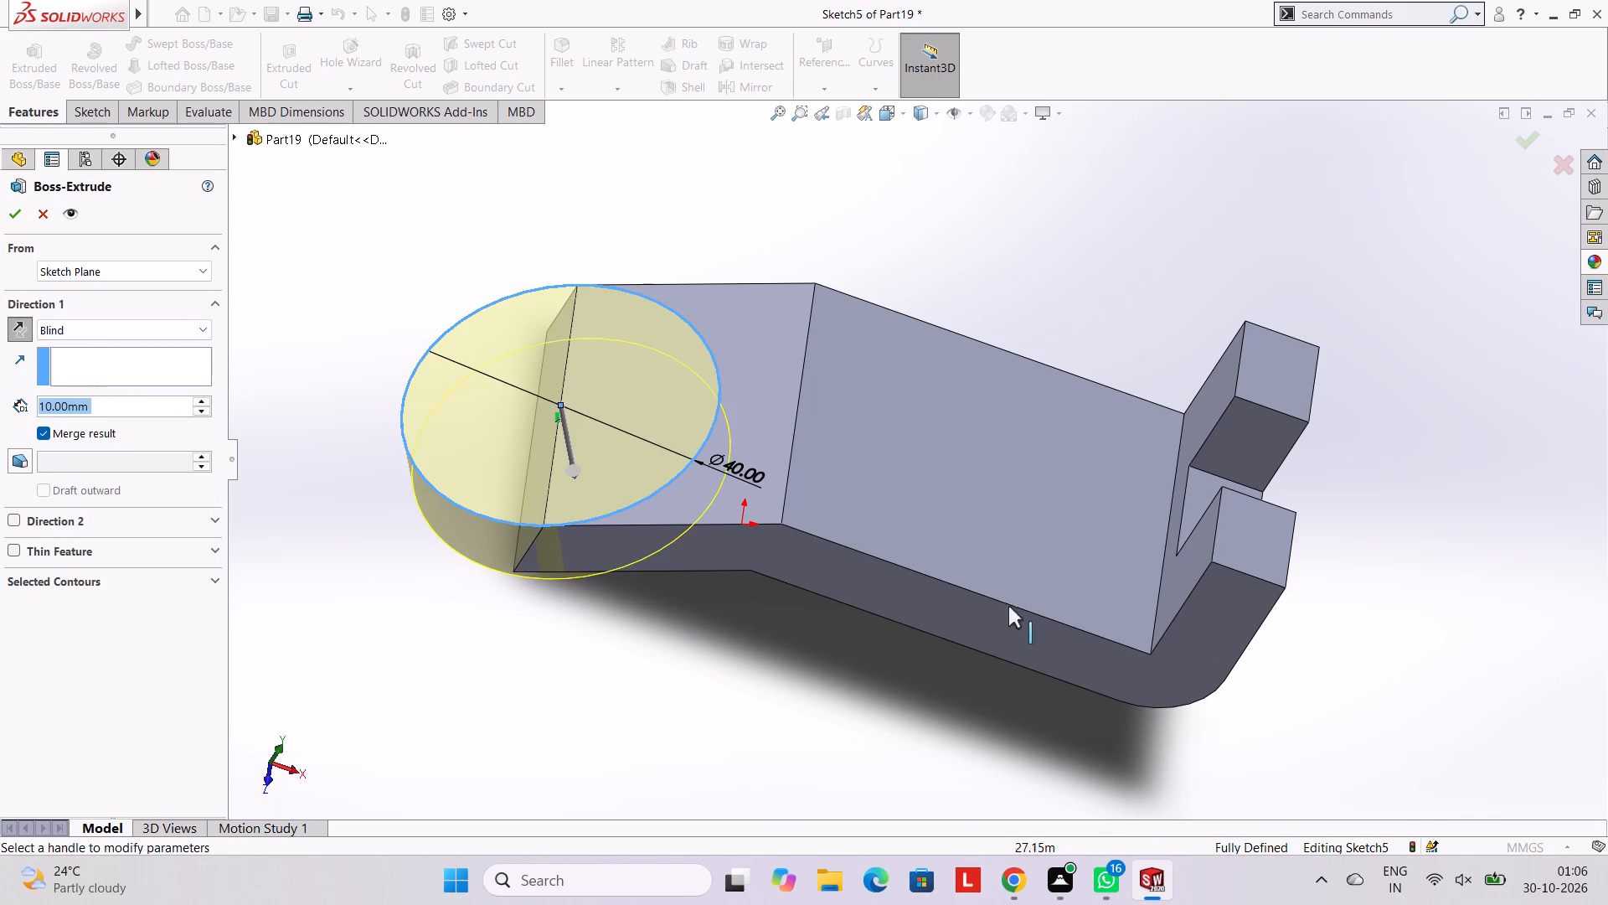
Compare the disc preview with the arm's thickness, try a depth of 8 mm, and finish the merged boss at 9 mm.
{"action": "middle_click_drag", "start_coordinate": [1044, 597], "coordinate": [991, 409]}
{"action": "middle_click_drag", "start_coordinate": [856, 416], "coordinate": [914, 344]}
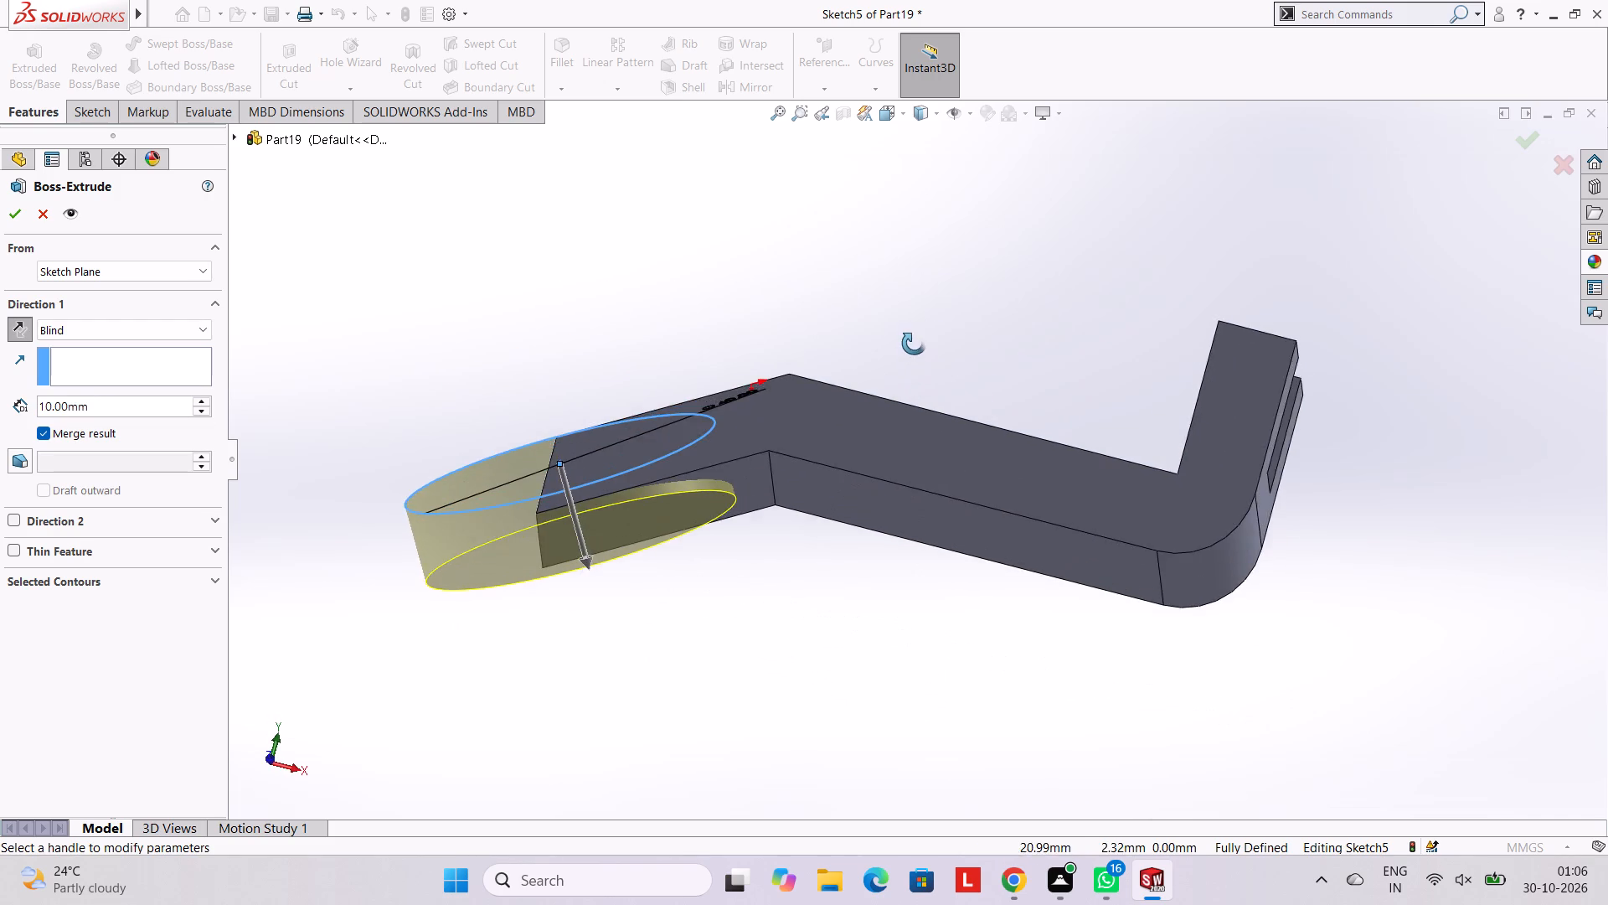
{"action": "middle_click_drag", "start_coordinate": [914, 344], "coordinate": [925, 357]}
{"action": "middle_click_drag", "start_coordinate": [442, 444], "coordinate": [443, 469]}
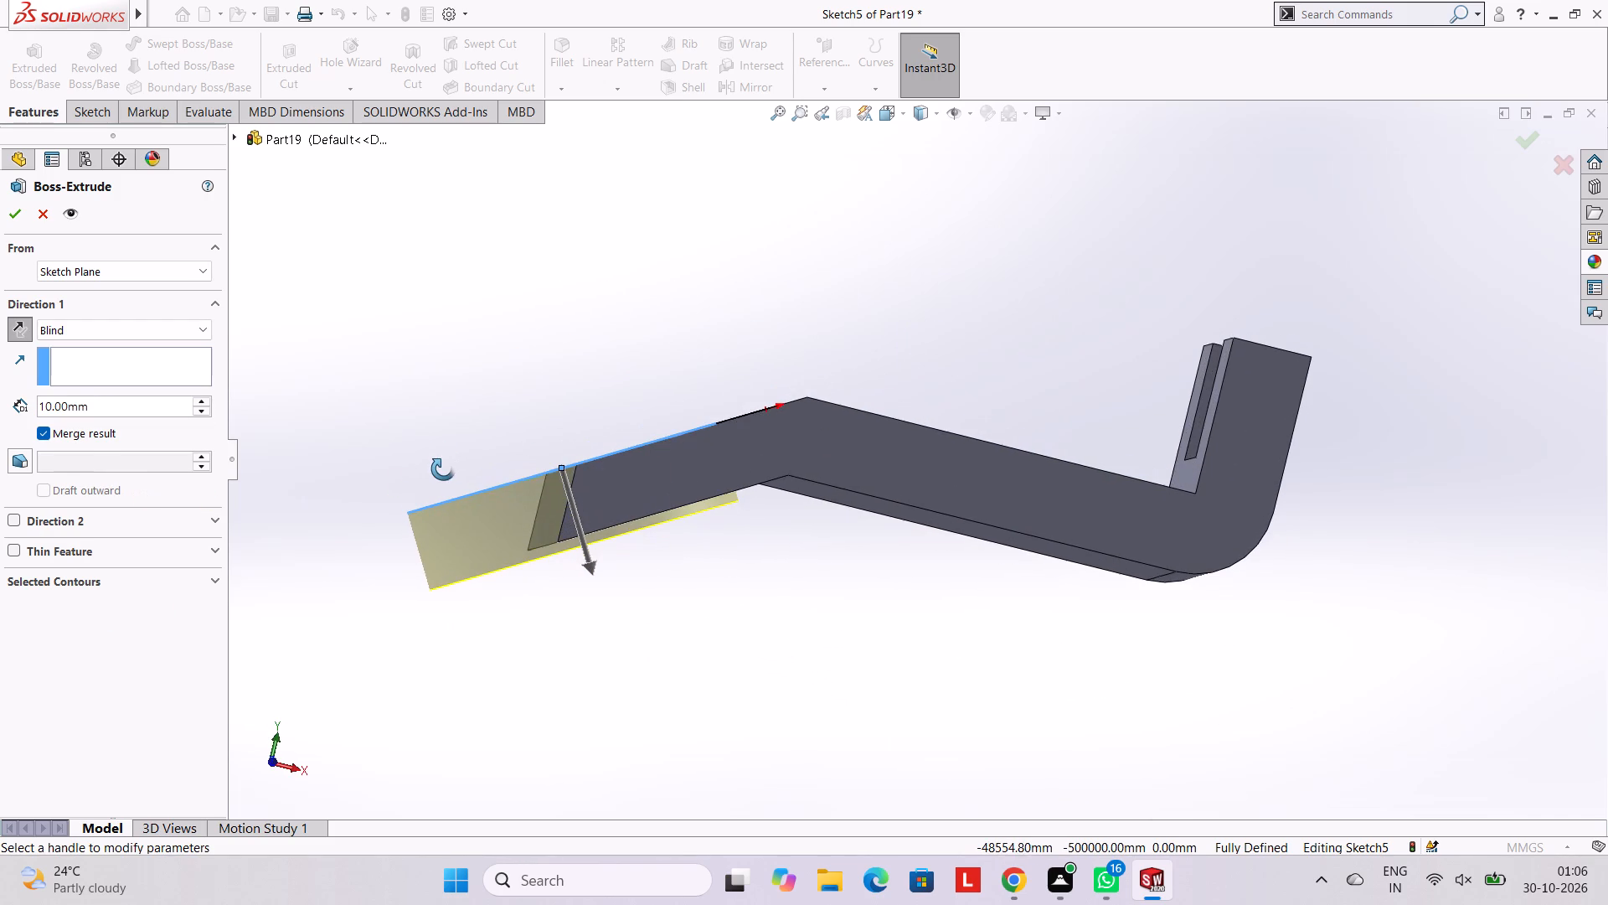
{"action": "middle_click_drag", "start_coordinate": [443, 469], "coordinate": [440, 471]}
{"action": "left_click", "coordinate": [134, 412]}
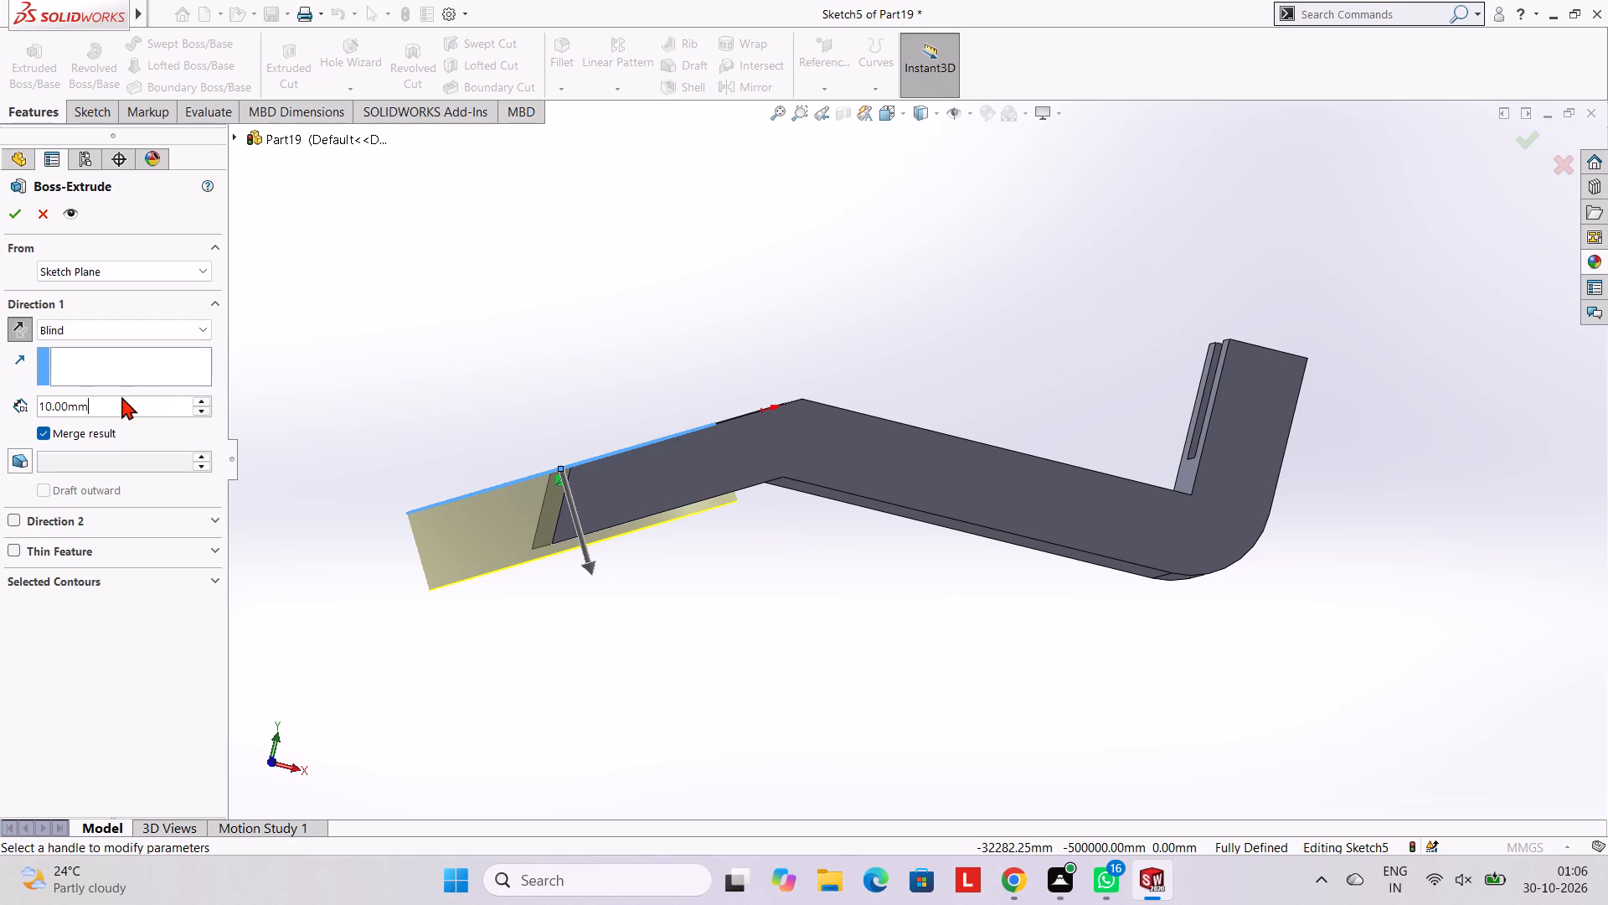
{"action": "key", "text": "BackSpace"}
{"action": "key", "text": "BackSpace"}
{"action": "key", "text": "BackSpace"}
{"action": "key", "text": "BackSpace"}
{"action": "key", "text": "BackSpace"}
{"action": "key", "text": "BackSpace"}
{"action": "key", "text": "BackSpace"}
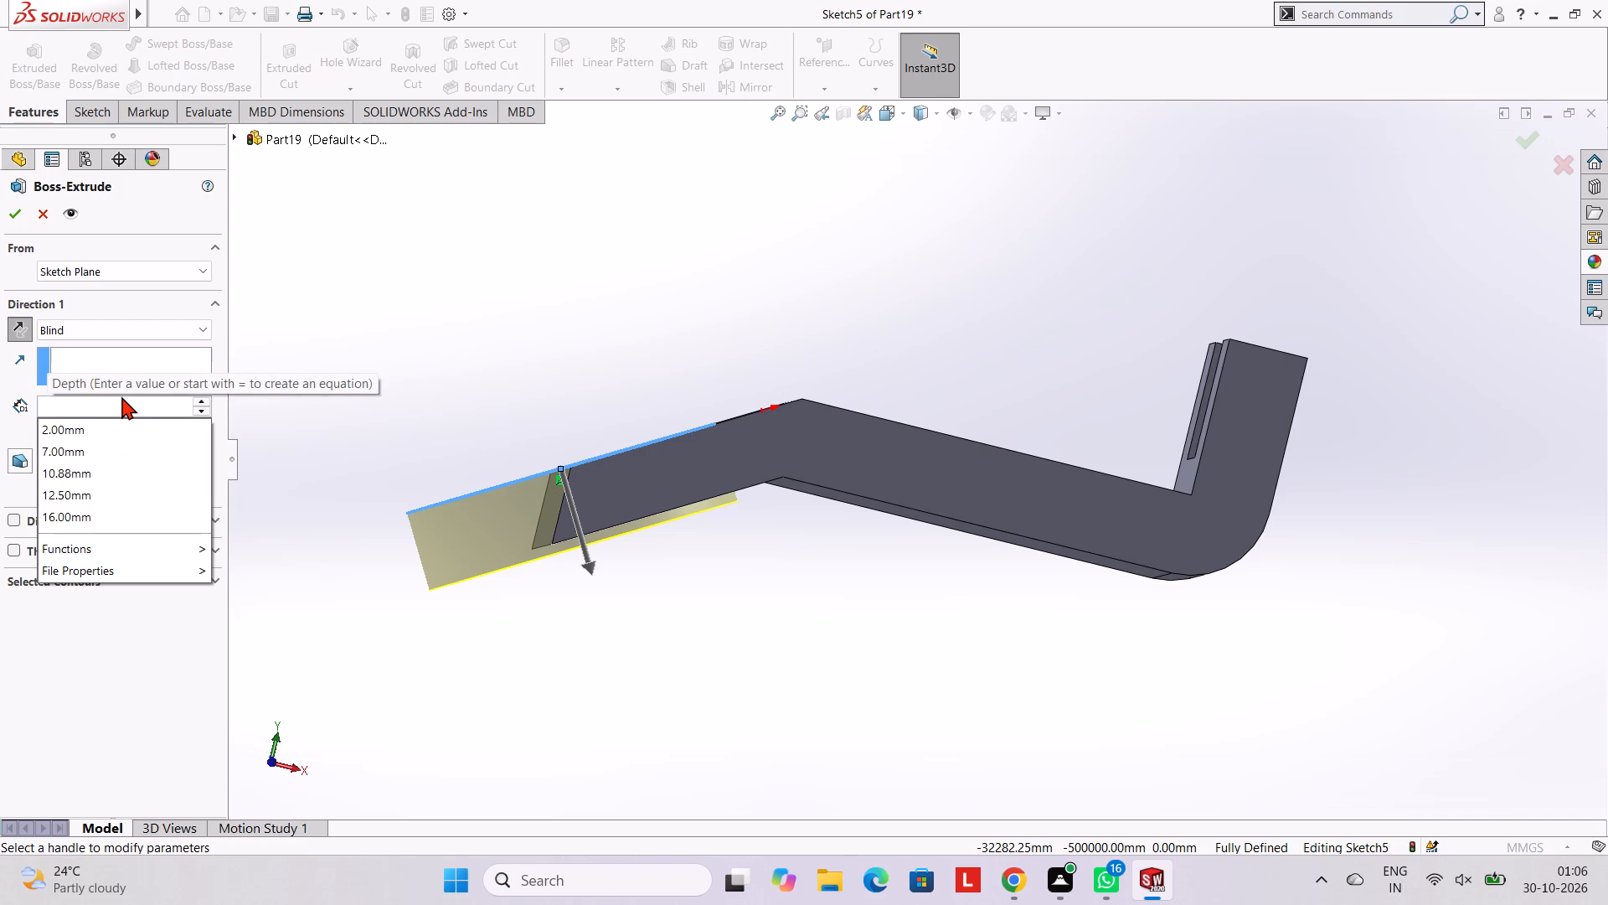
{"action": "key", "text": "8"}
{"action": "key", "text": "Return"}
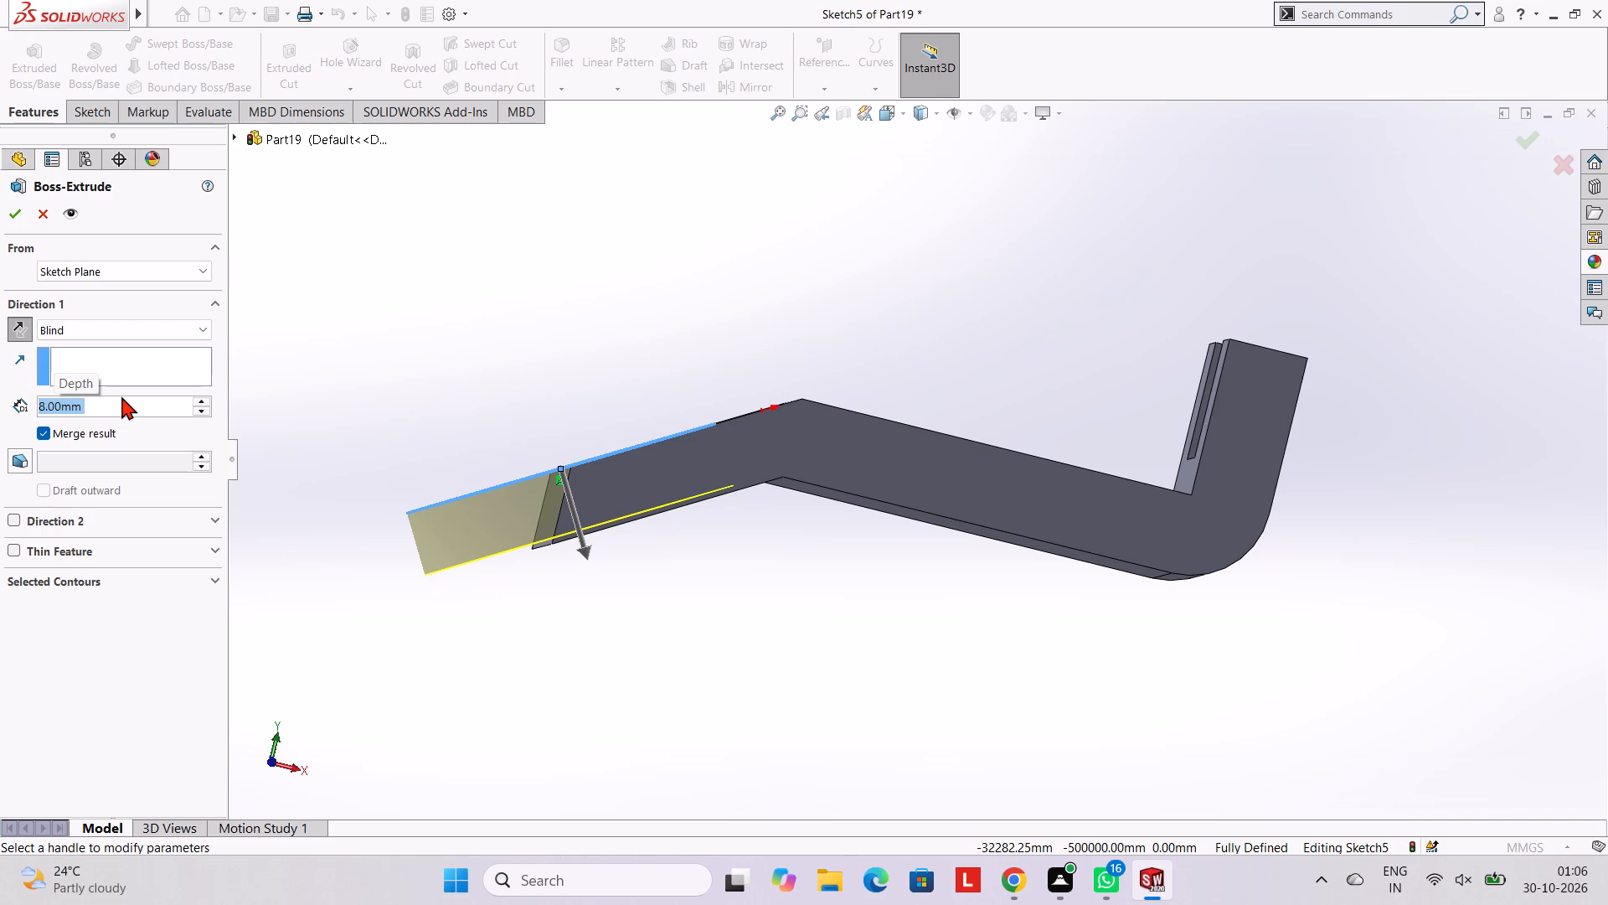
{"action": "key", "text": "9"}
{"action": "key", "text": "Return"}
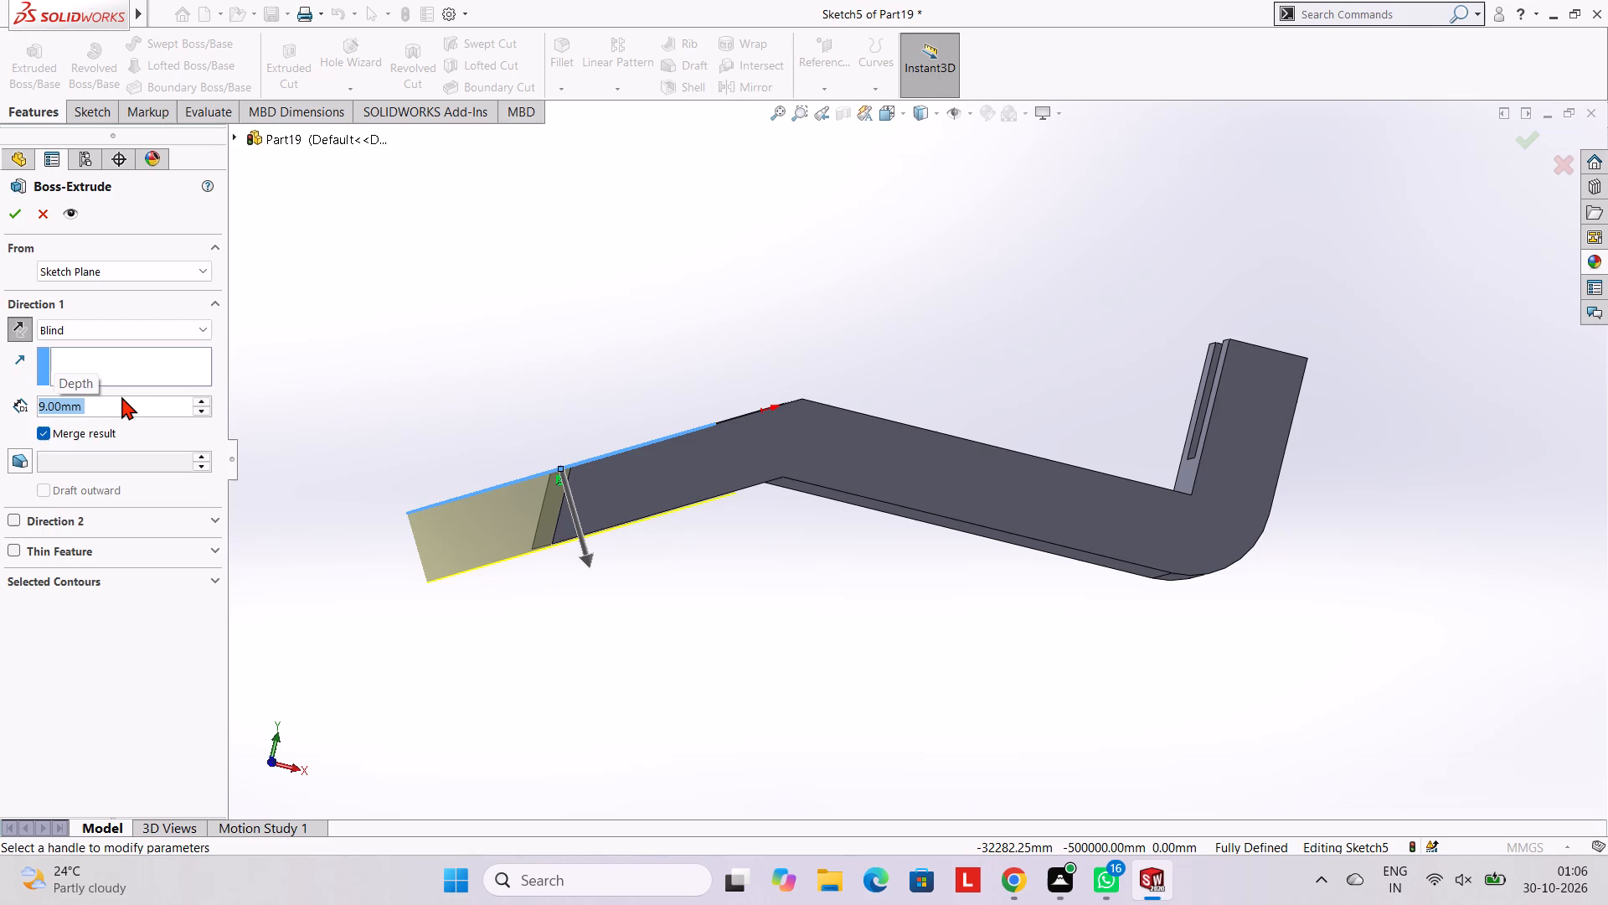
{"action": "left_click", "coordinate": [17, 216]}
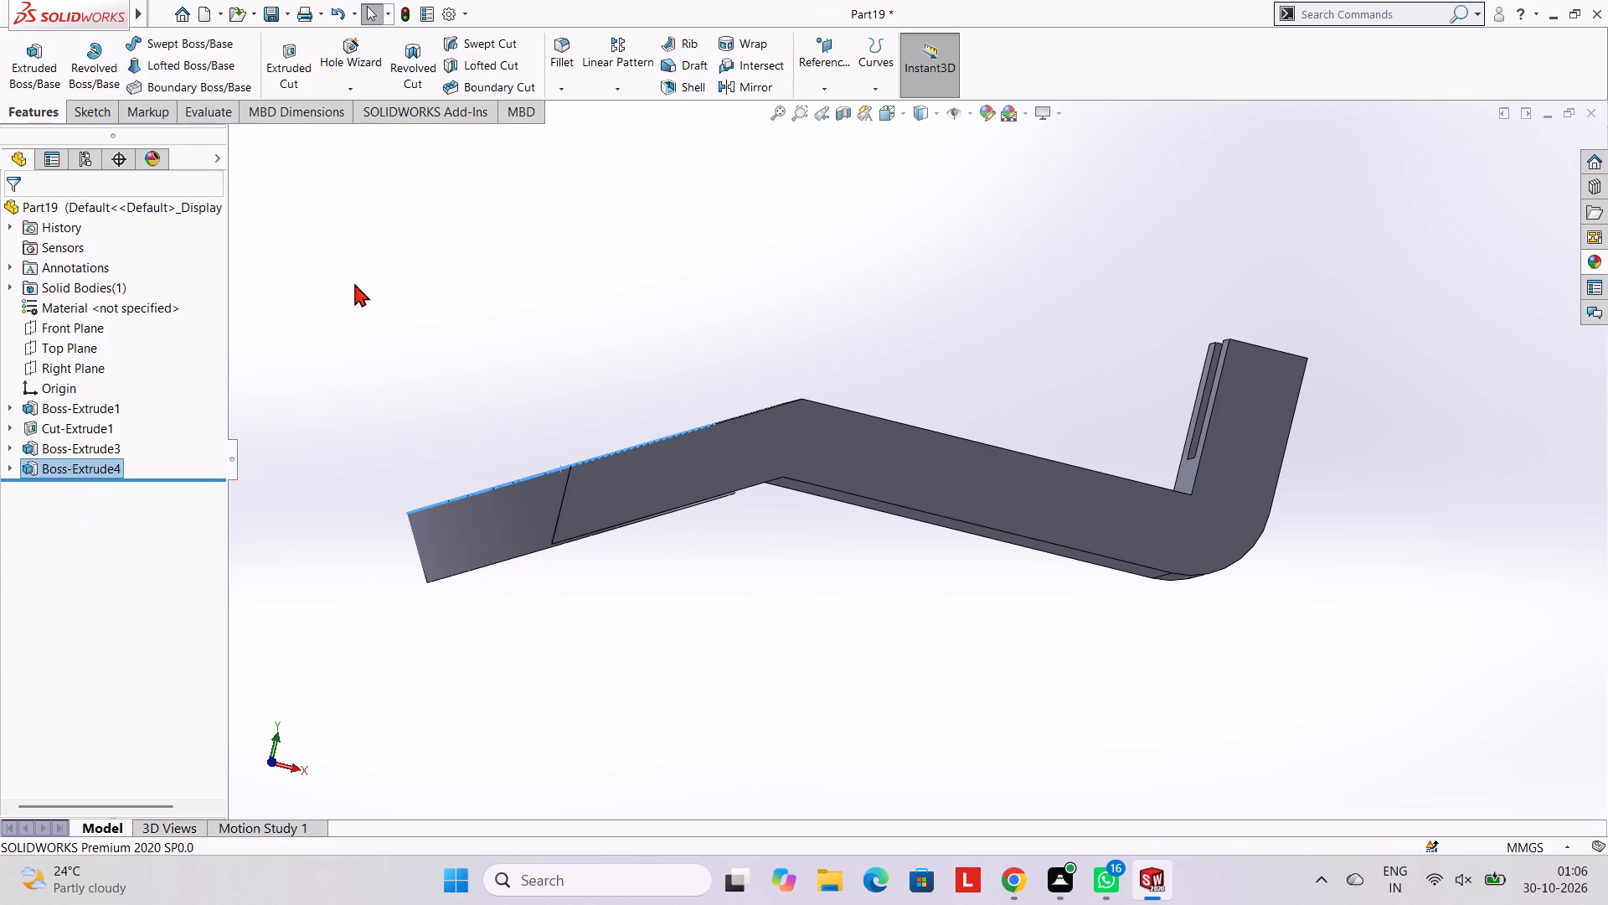
Undo the disc boss with its circle sketch and the slanted-arm extrusion, back to editing the arm's profile sketch.
{"action": "left_click", "coordinate": [502, 285]}
{"action": "middle_click_drag", "start_coordinate": [963, 465], "coordinate": [976, 571]}
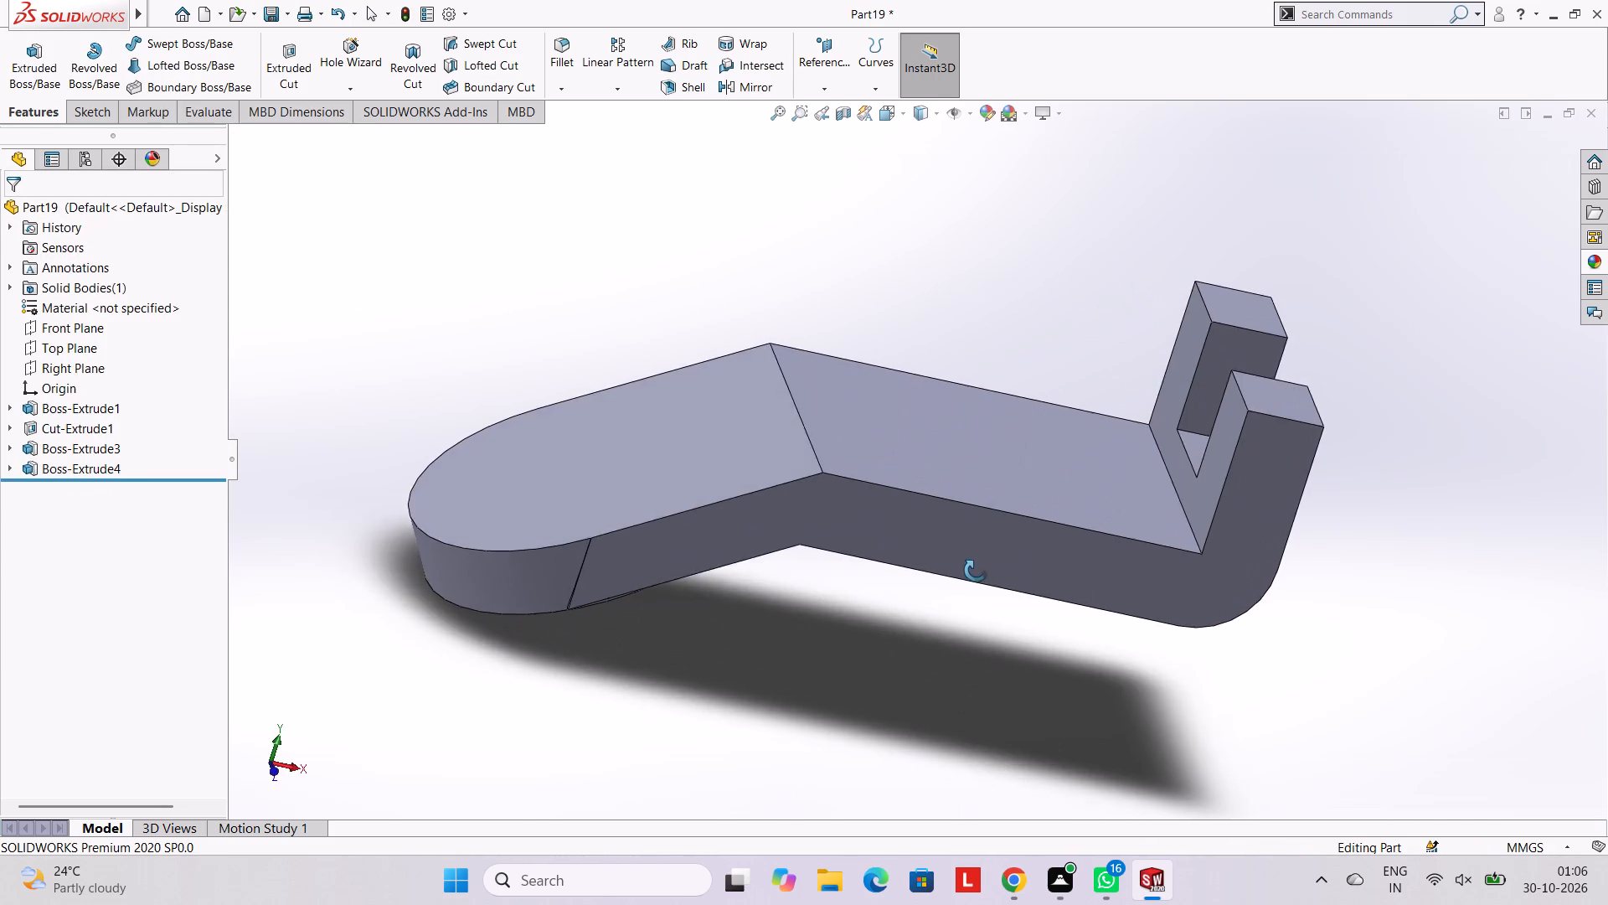
{"action": "middle_click_drag", "start_coordinate": [976, 571], "coordinate": [993, 814]}
{"action": "middle_click_drag", "start_coordinate": [927, 510], "coordinate": [1018, 525]}
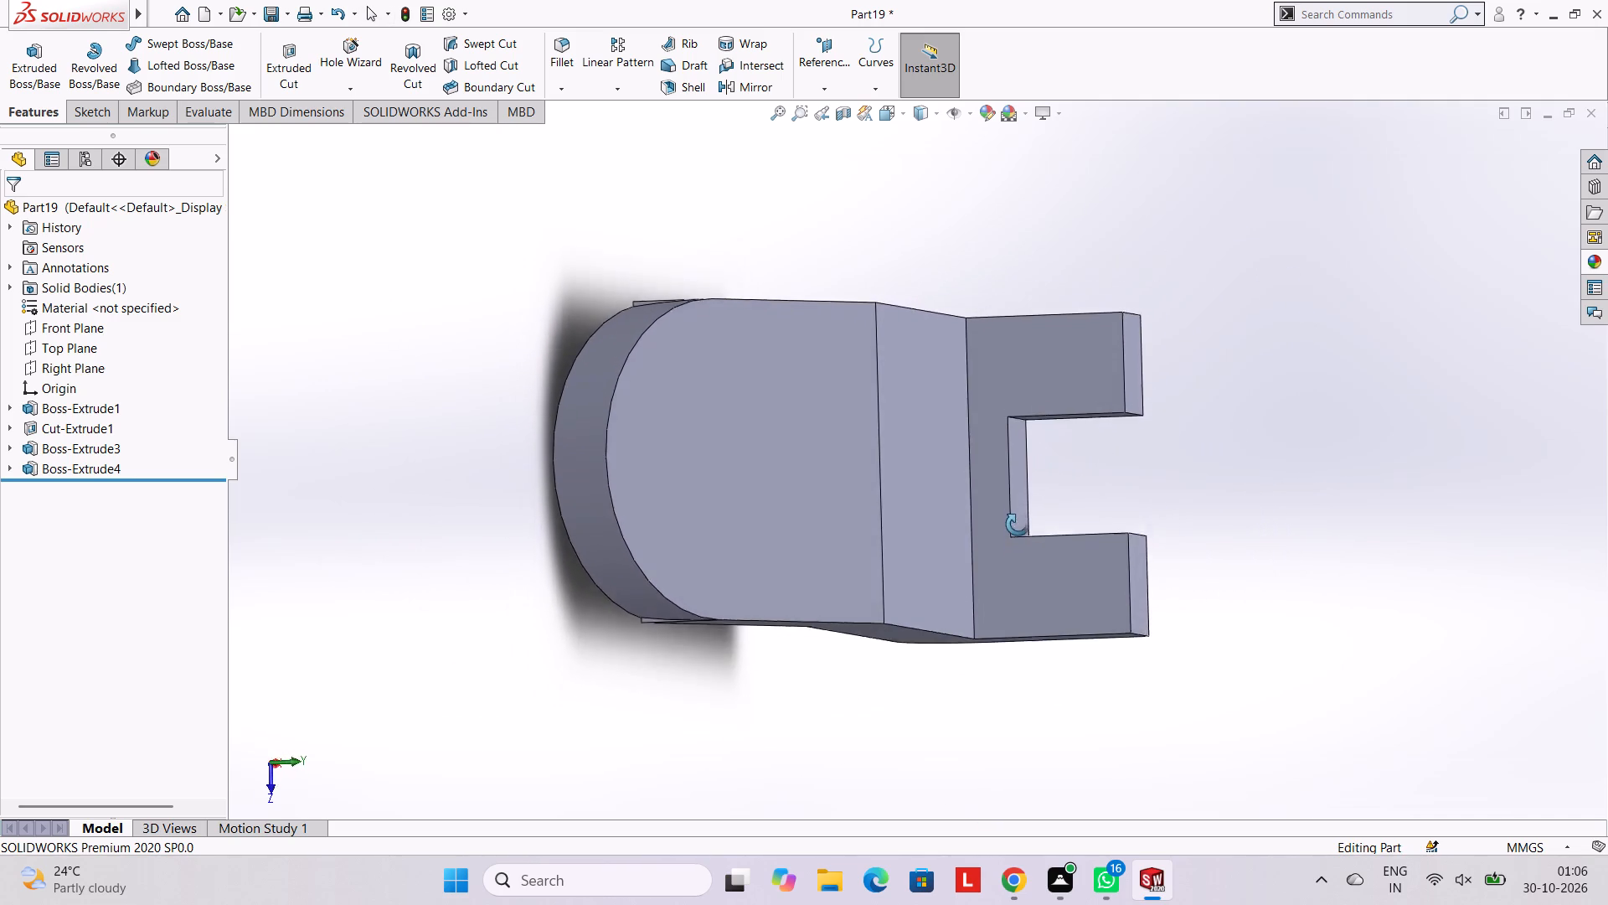
{"action": "middle_click_drag", "start_coordinate": [1018, 525], "coordinate": [951, 445]}
{"action": "key", "text": "ctrl+z"}
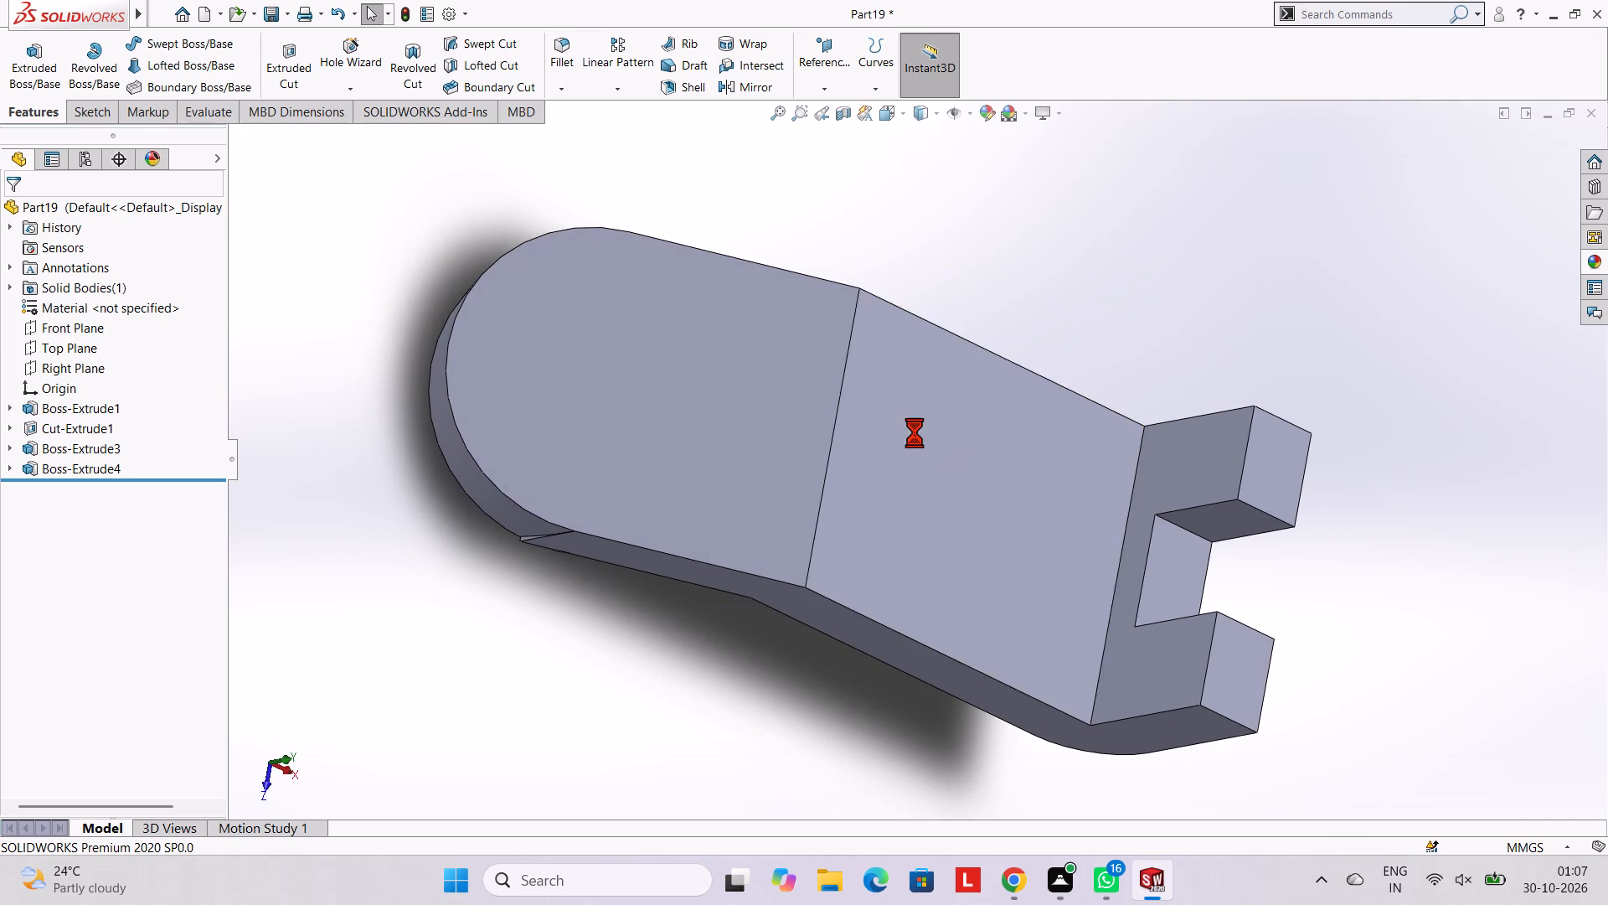
{"action": "key", "text": "ctrl+z"}
{"action": "key", "text": "ctrl+z"}
{"action": "key", "text": "ctrl+z"}
{"action": "key", "text": "ctrl+z"}
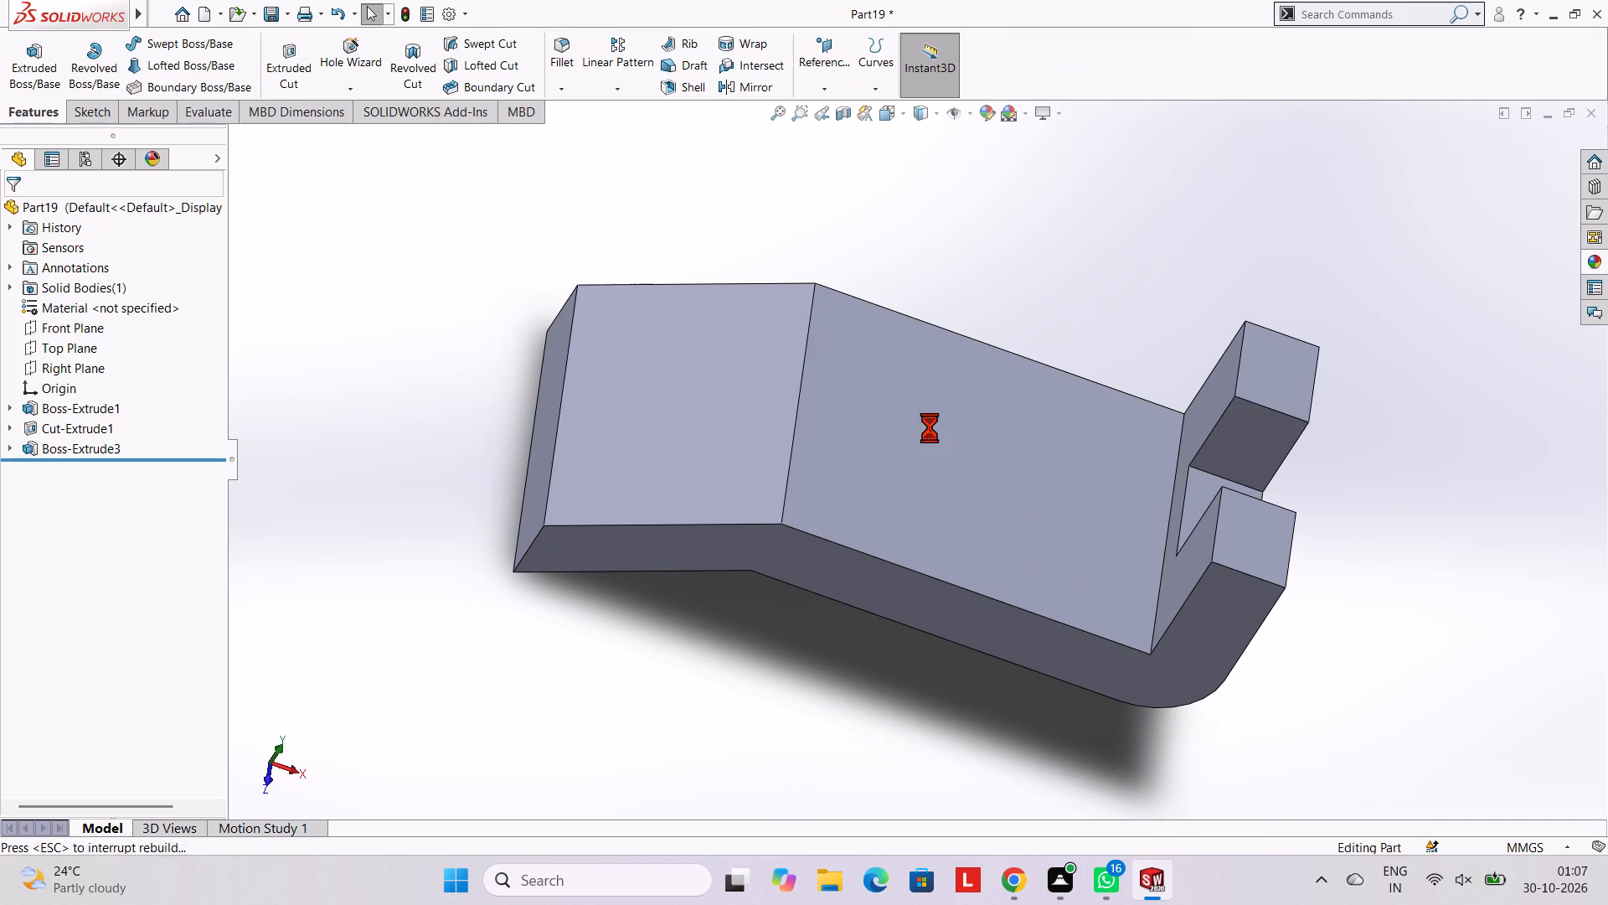
{"action": "scroll", "coordinate": [736, 619], "scroll_direction": "down", "scroll_amount": 3}
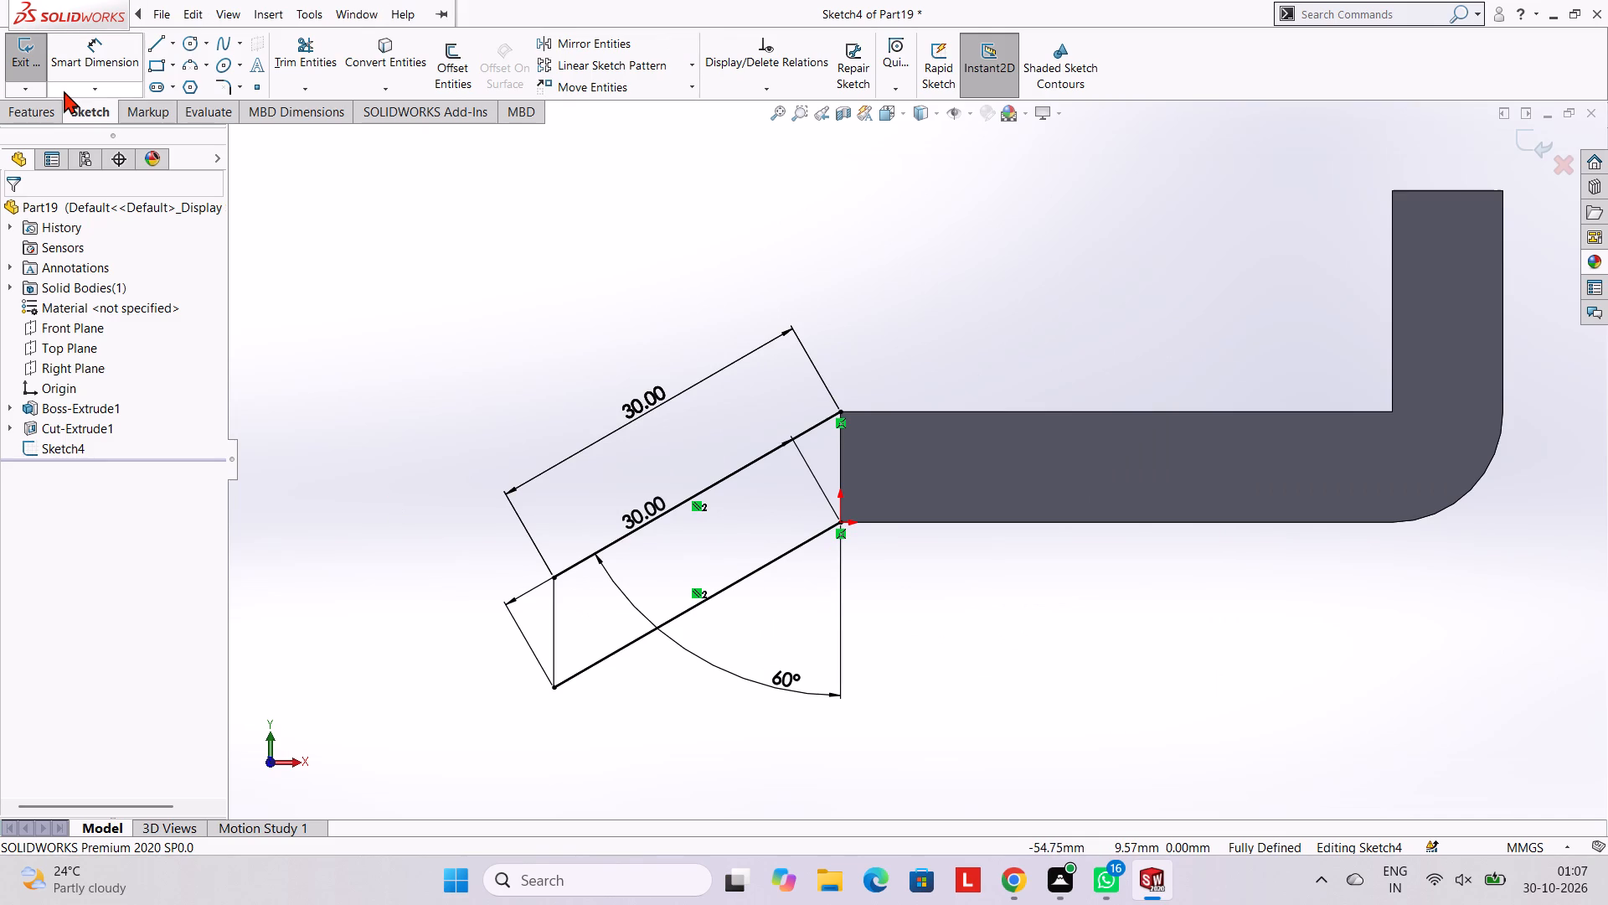
Trim away the vertical end line and the lower slanted line of the arm profile.
{"action": "left_click", "coordinate": [293, 67]}
{"action": "left_click", "coordinate": [554, 618]}
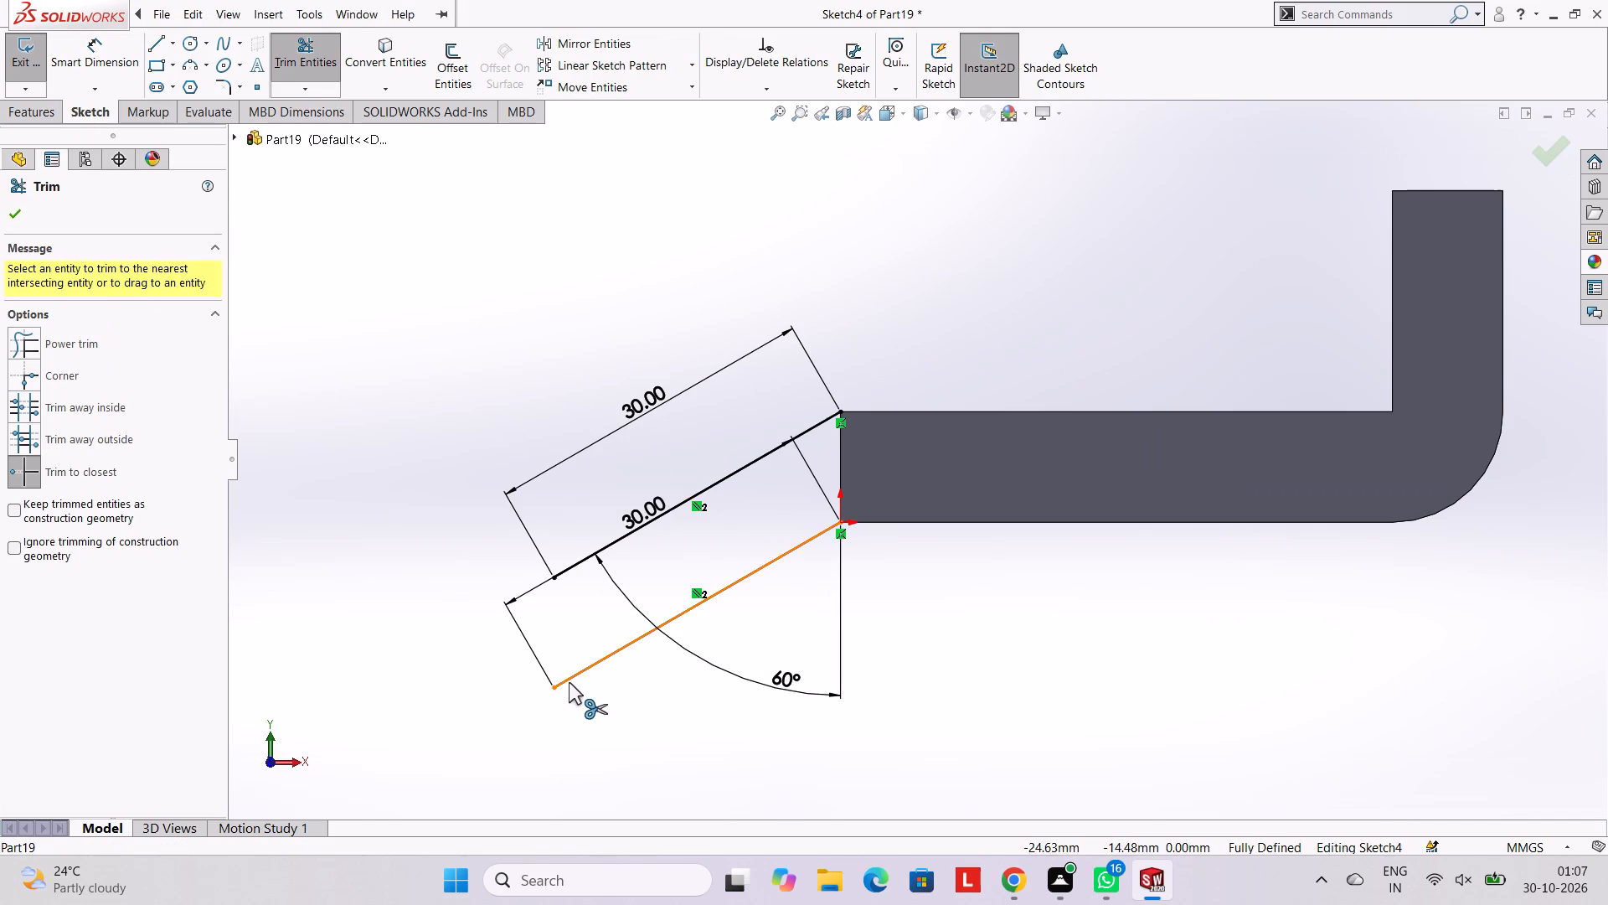
{"action": "left_click", "coordinate": [569, 682]}
{"action": "left_click", "coordinate": [569, 682]}
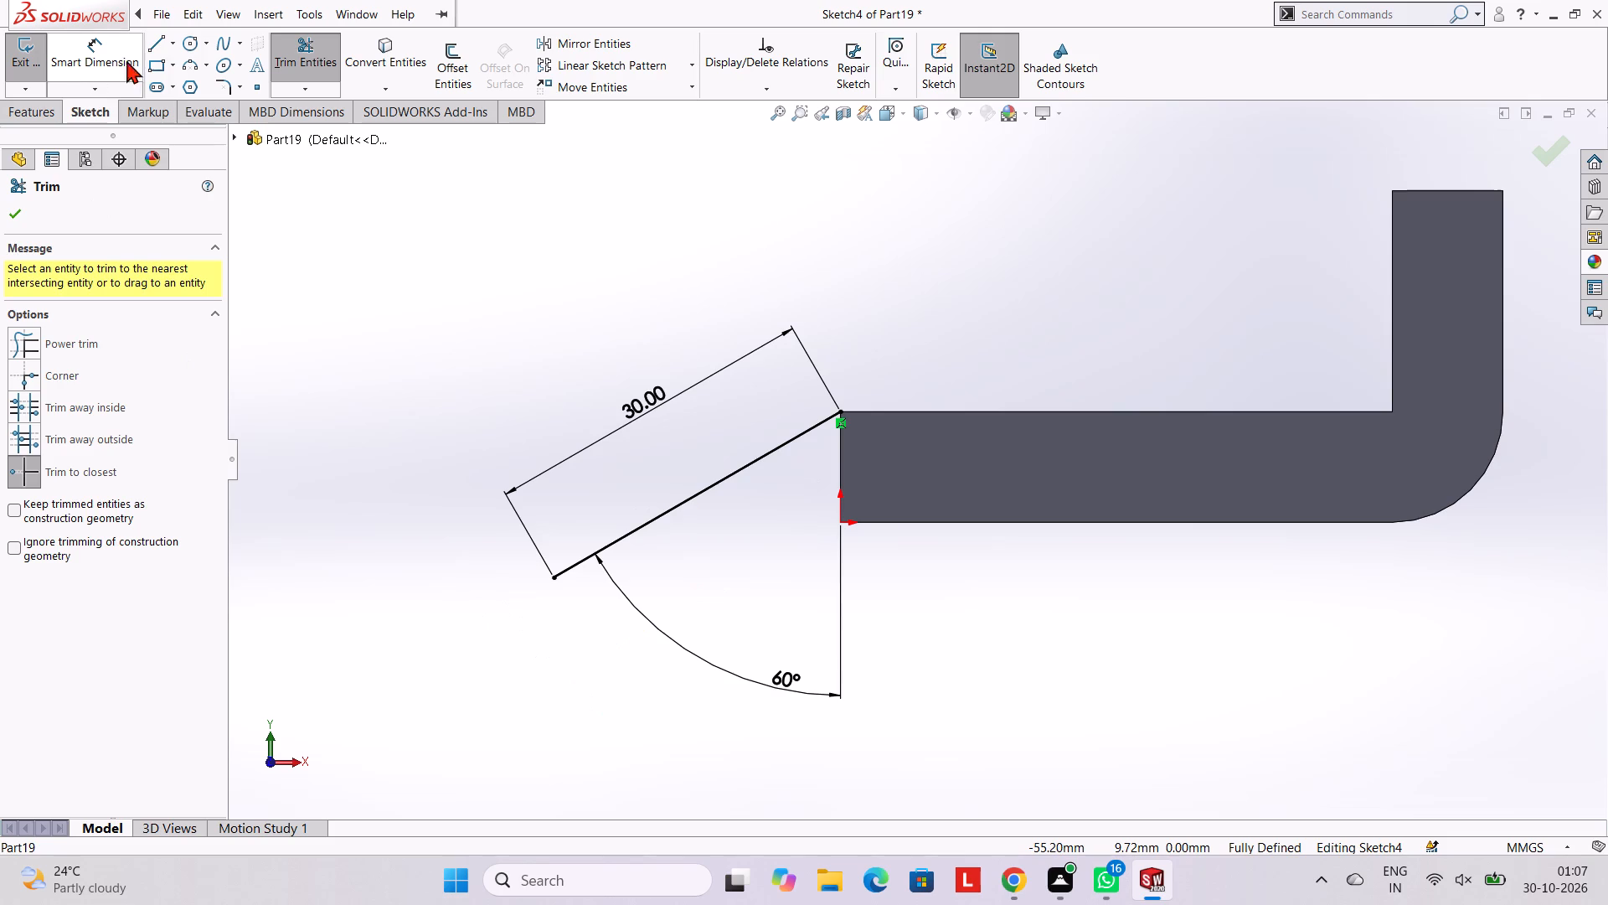
Redraw the lower slanted line from the origin and a vertical closing line about 10 mm long, about 24 mm from the base's end.
{"action": "left_click", "coordinate": [147, 49]}
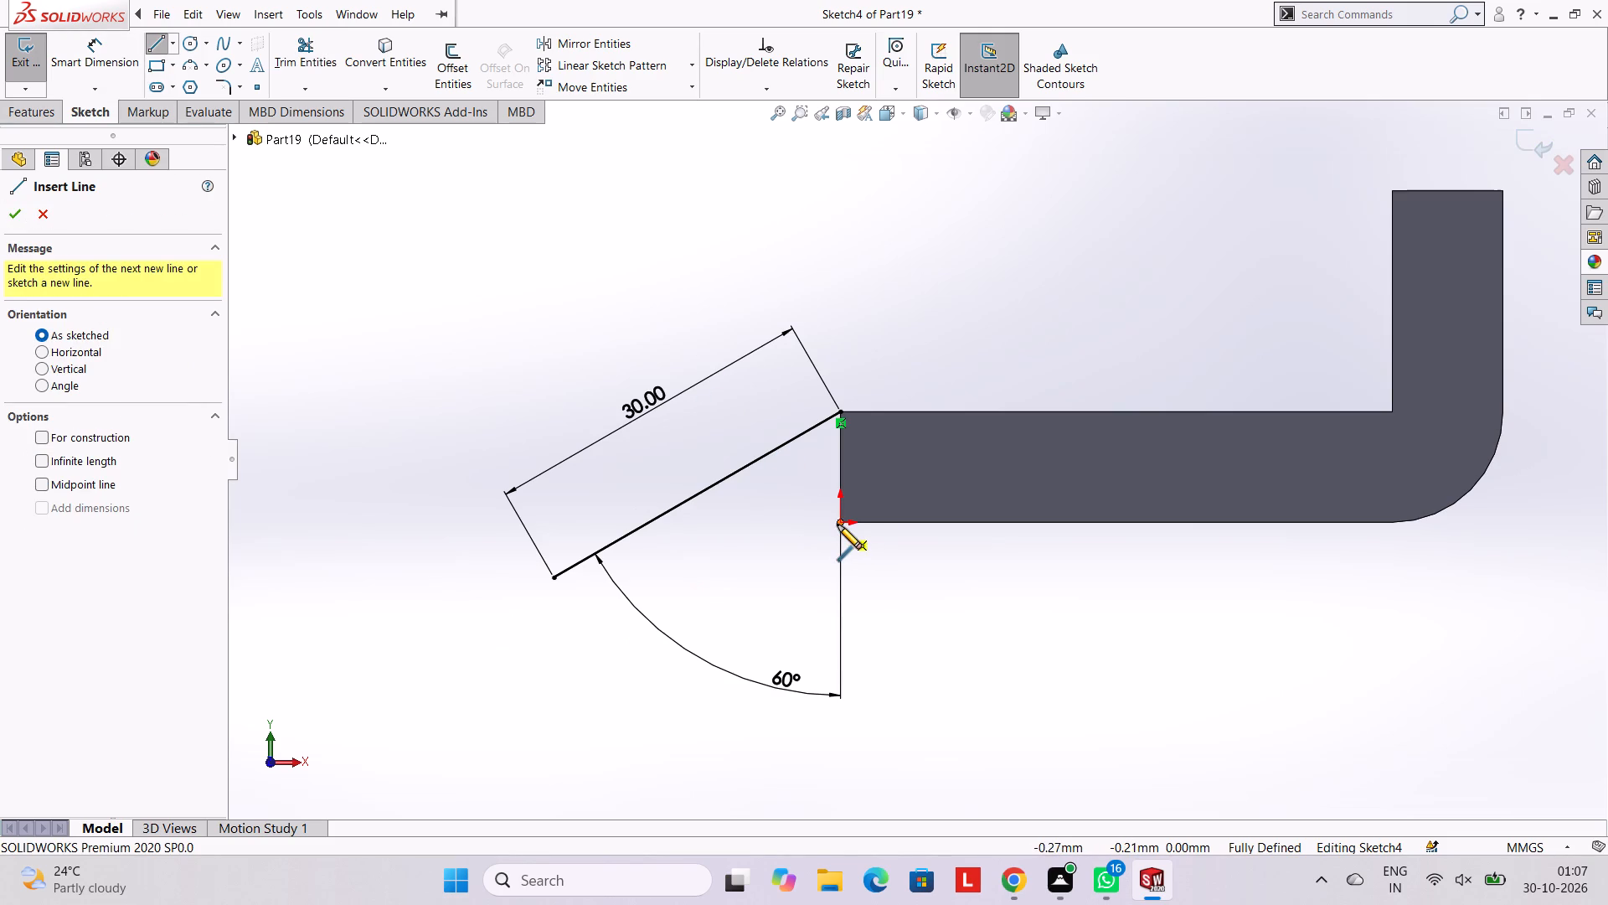
{"action": "left_click", "coordinate": [837, 525]}
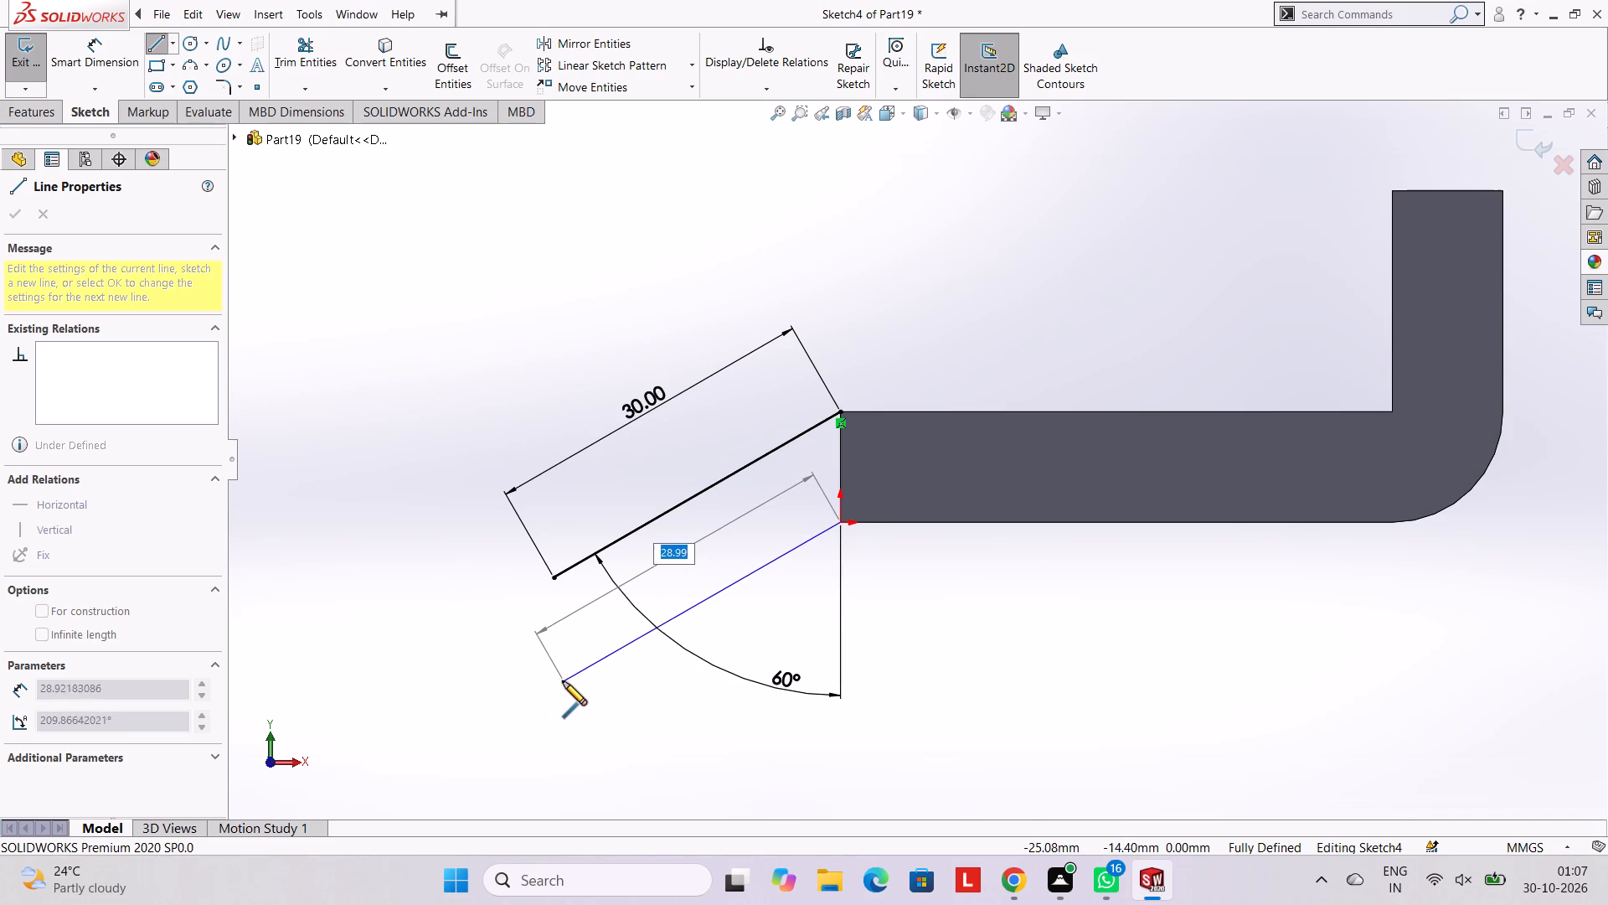
{"action": "left_click", "coordinate": [556, 688]}
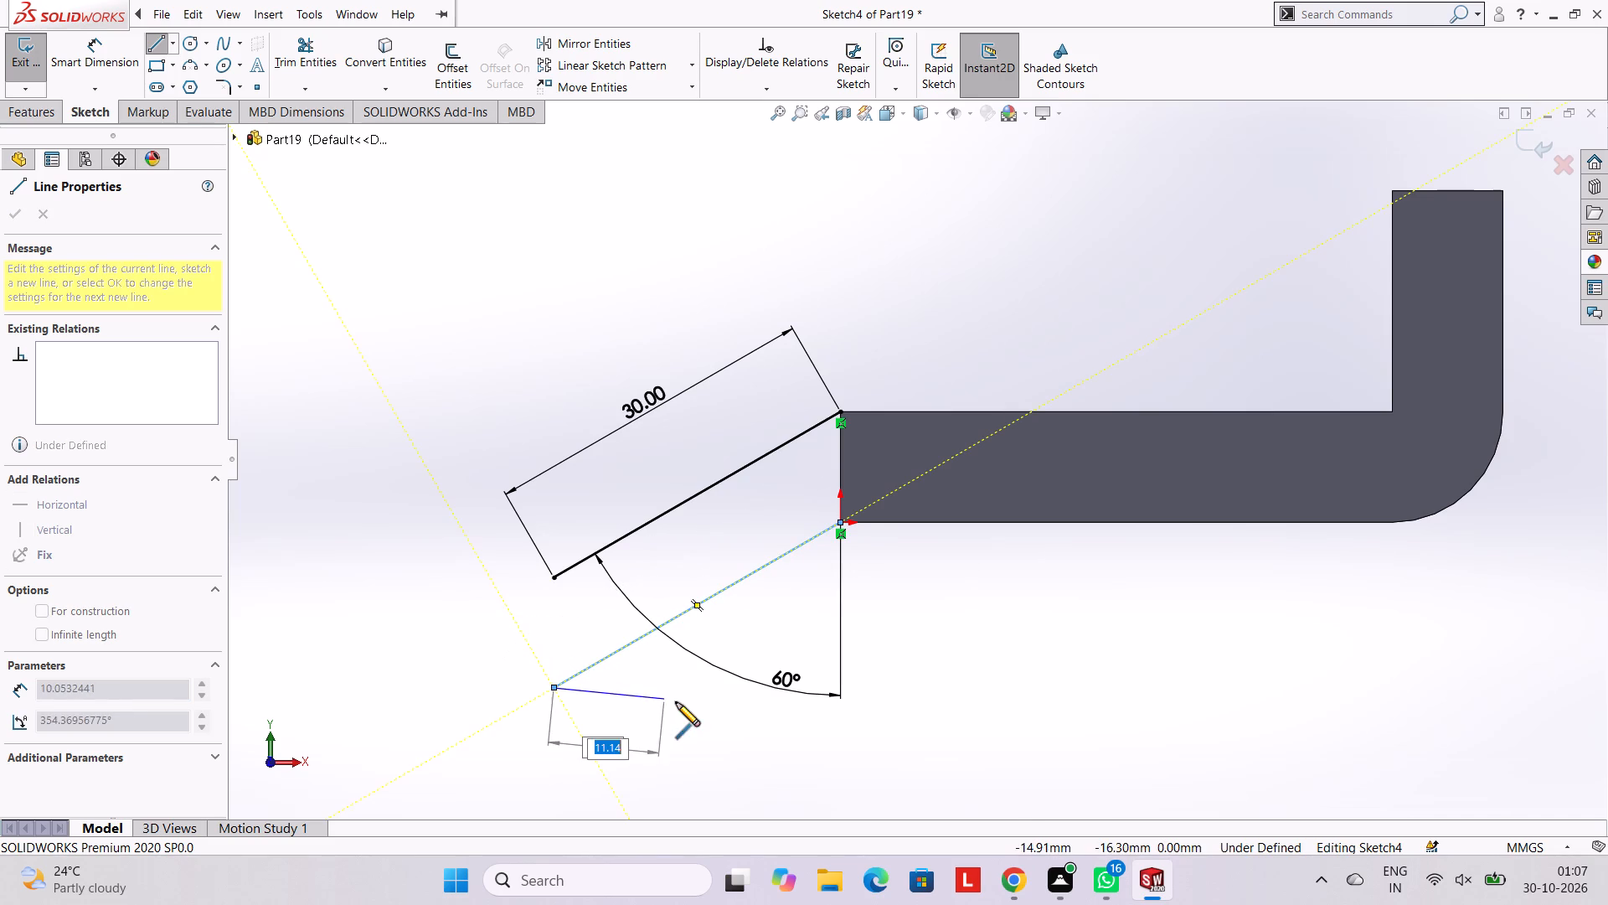
{"action": "left_click", "coordinate": [575, 675]}
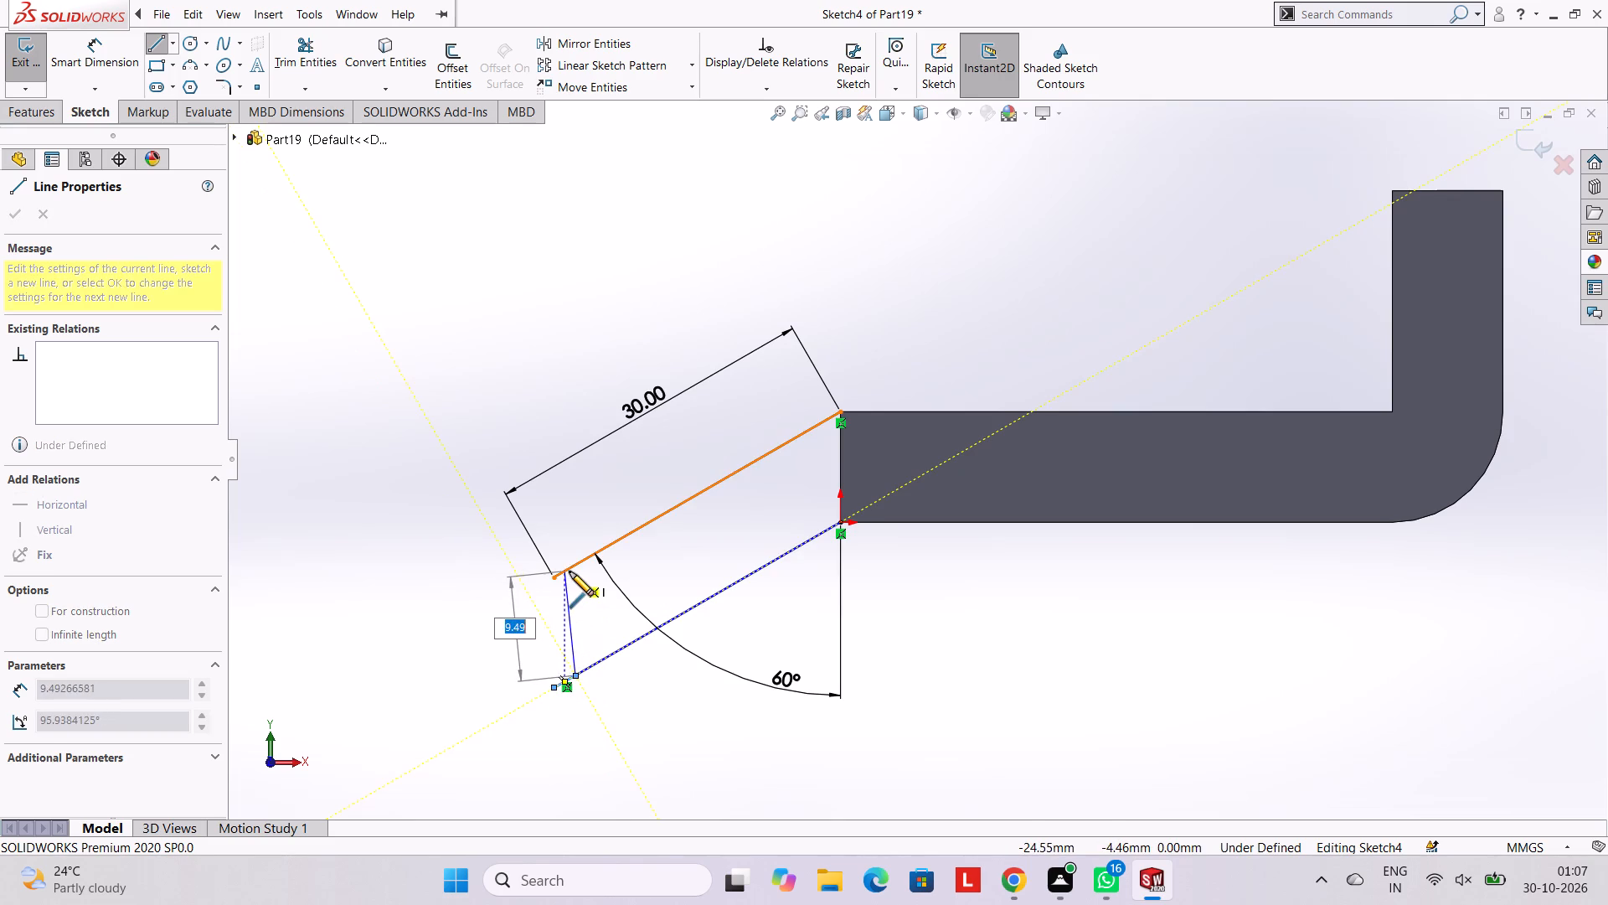
{"action": "left_click", "coordinate": [579, 563]}
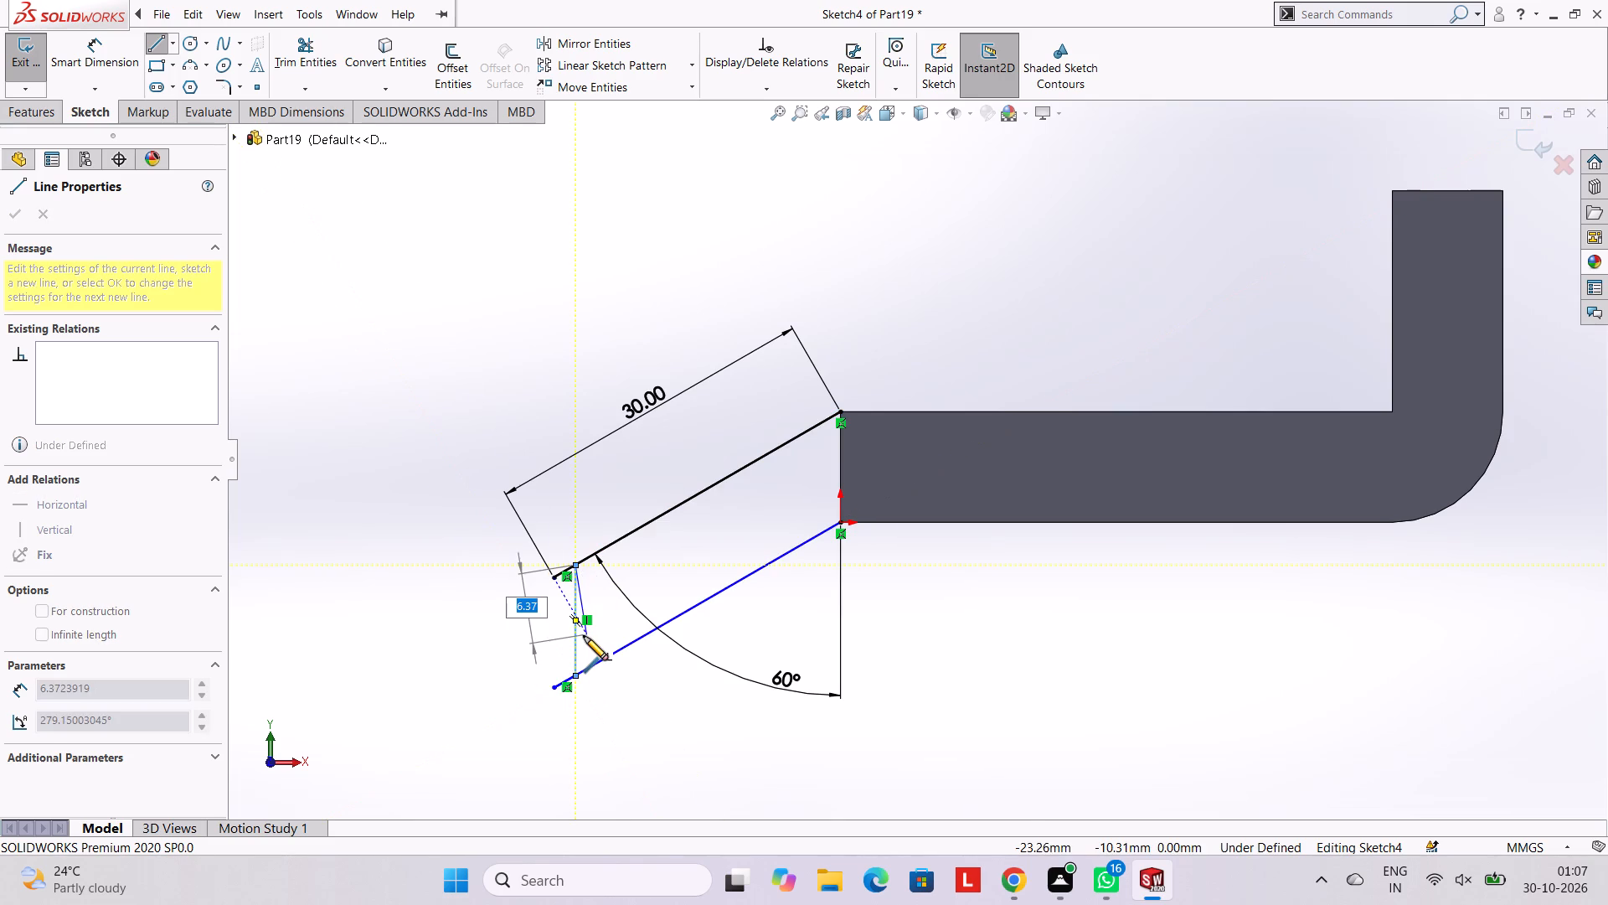
{"action": "key", "text": "Escape"}
{"action": "key", "text": "Escape"}
{"action": "key", "text": "Escape"}
{"action": "key", "text": "Escape"}
Trim the overhanging ends of both slanted lines beyond the vertical closing line, accepting deletion of the associated dimension.
{"action": "left_click", "coordinate": [299, 47]}
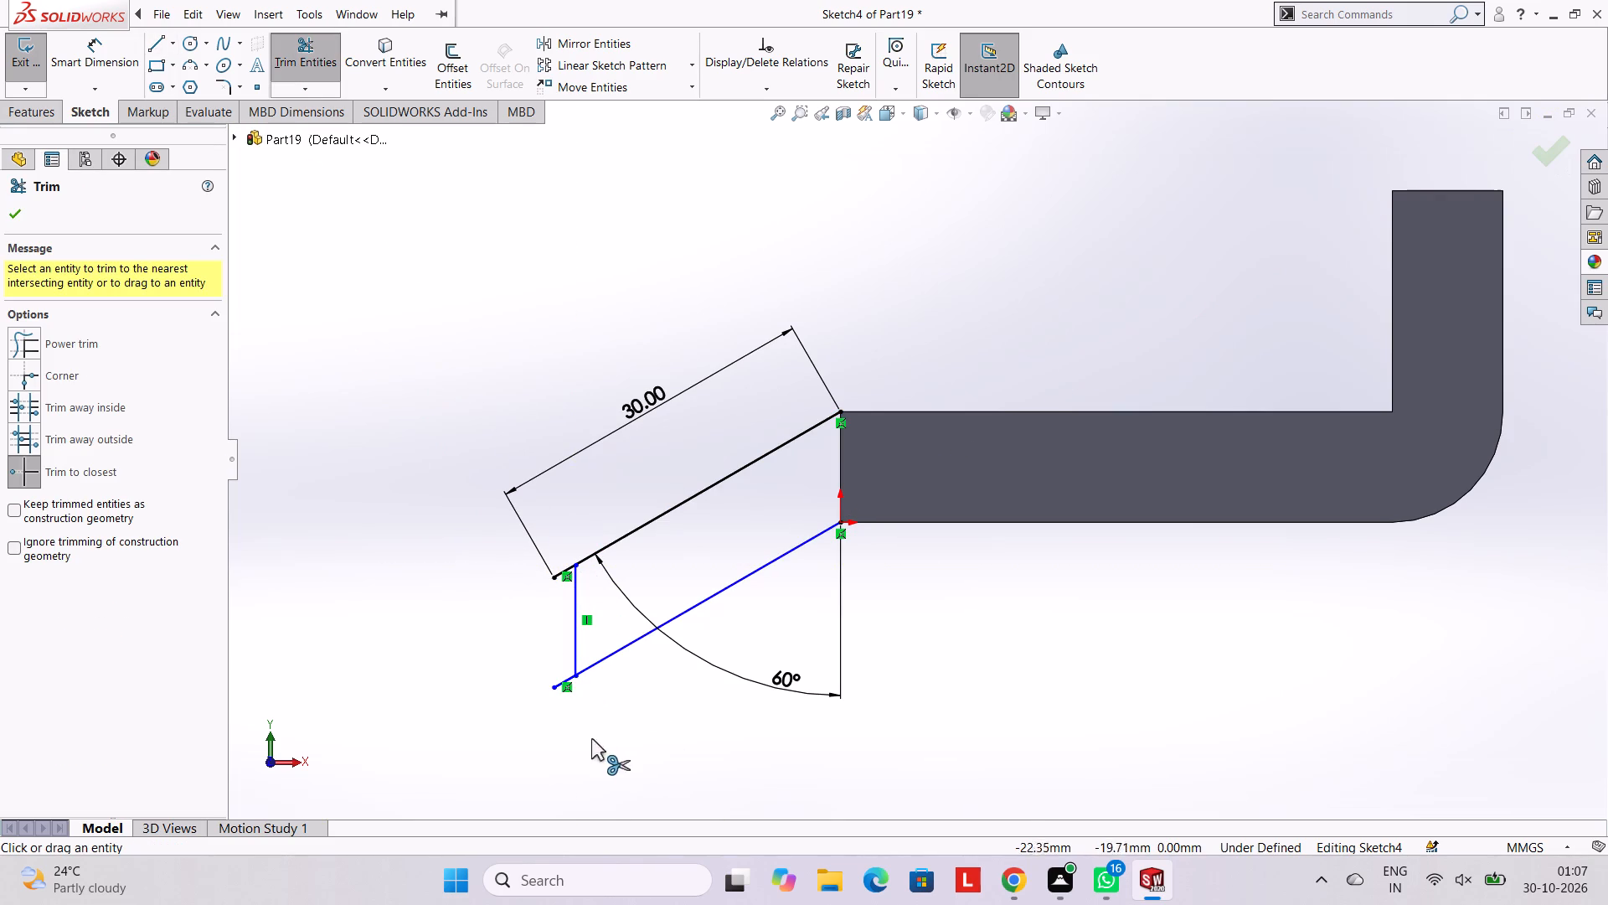
{"action": "left_click", "coordinate": [559, 689]}
{"action": "left_click", "coordinate": [560, 690]}
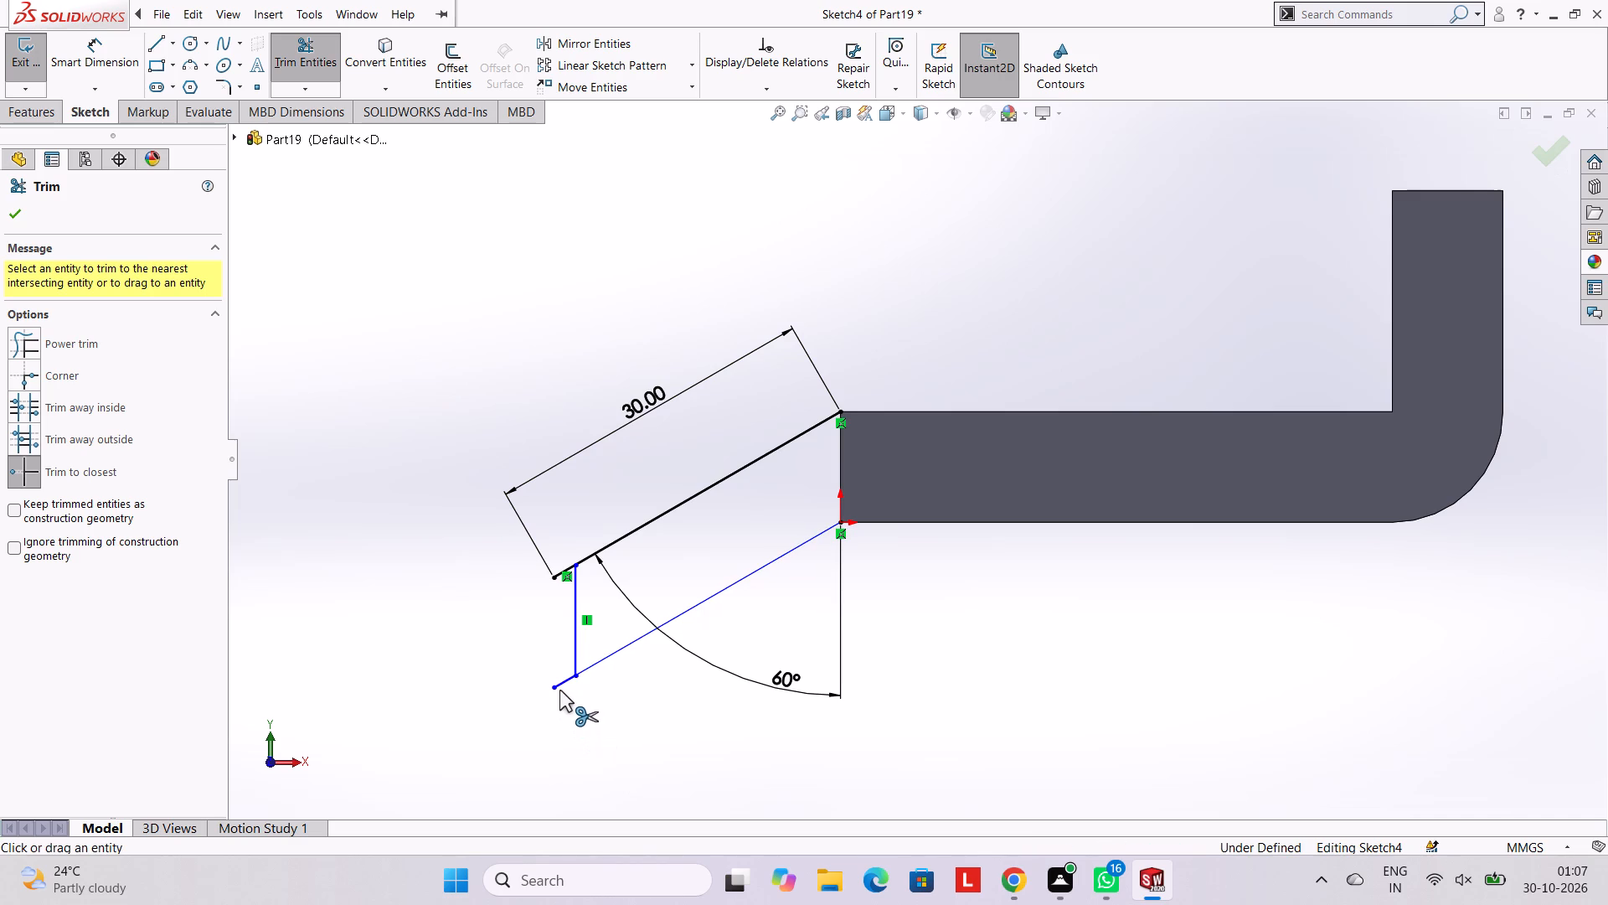
{"action": "left_click", "coordinate": [559, 690]}
{"action": "left_click", "coordinate": [552, 579]}
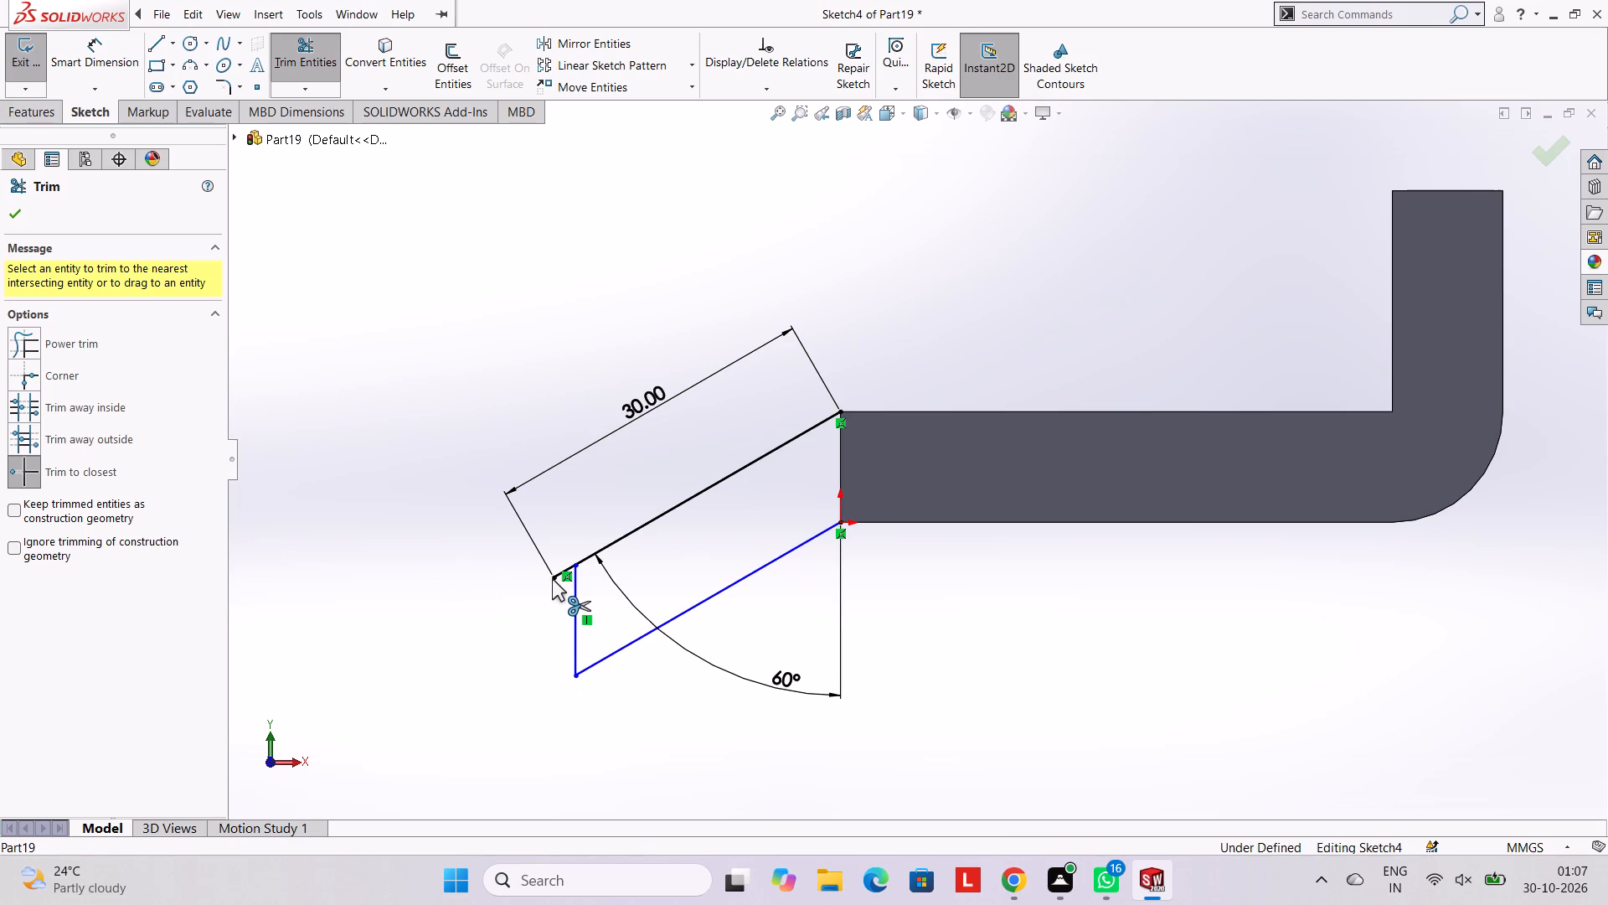
{"action": "left_click", "coordinate": [552, 579]}
{"action": "left_click", "coordinate": [837, 458]}
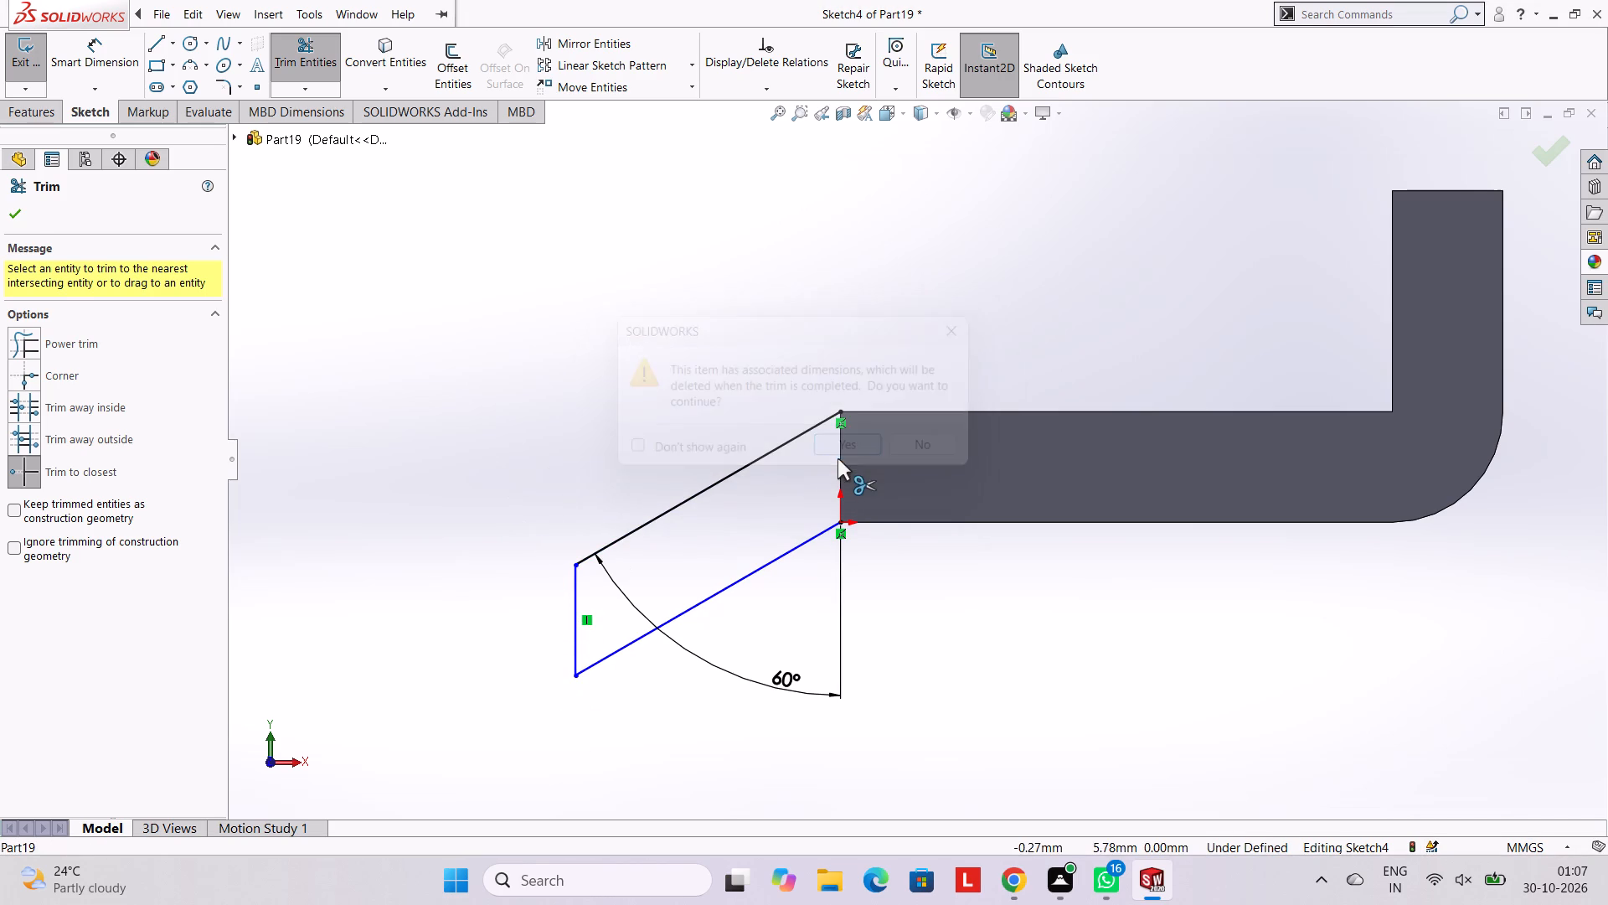
{"action": "key", "text": "Escape"}
{"action": "key", "text": "Escape"}
{"action": "key", "text": "Escape"}
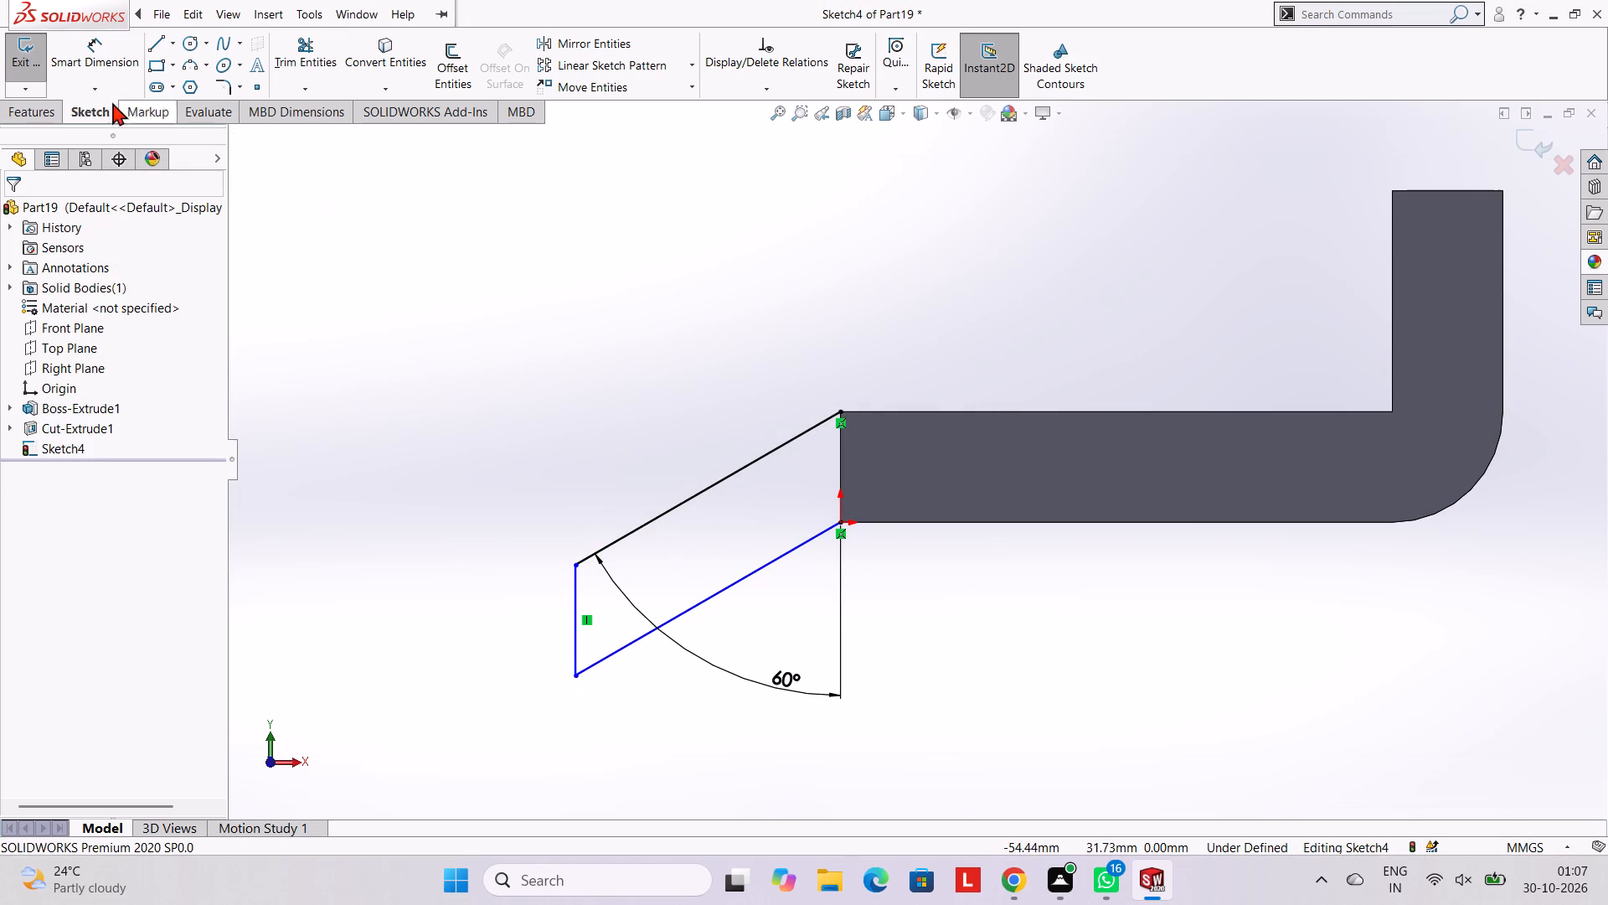
Dimension the vertical end line's length and its horizontal distance from the origin, keeping the values as drawn.
{"action": "left_click", "coordinate": [90, 55]}
{"action": "left_click", "coordinate": [575, 614]}
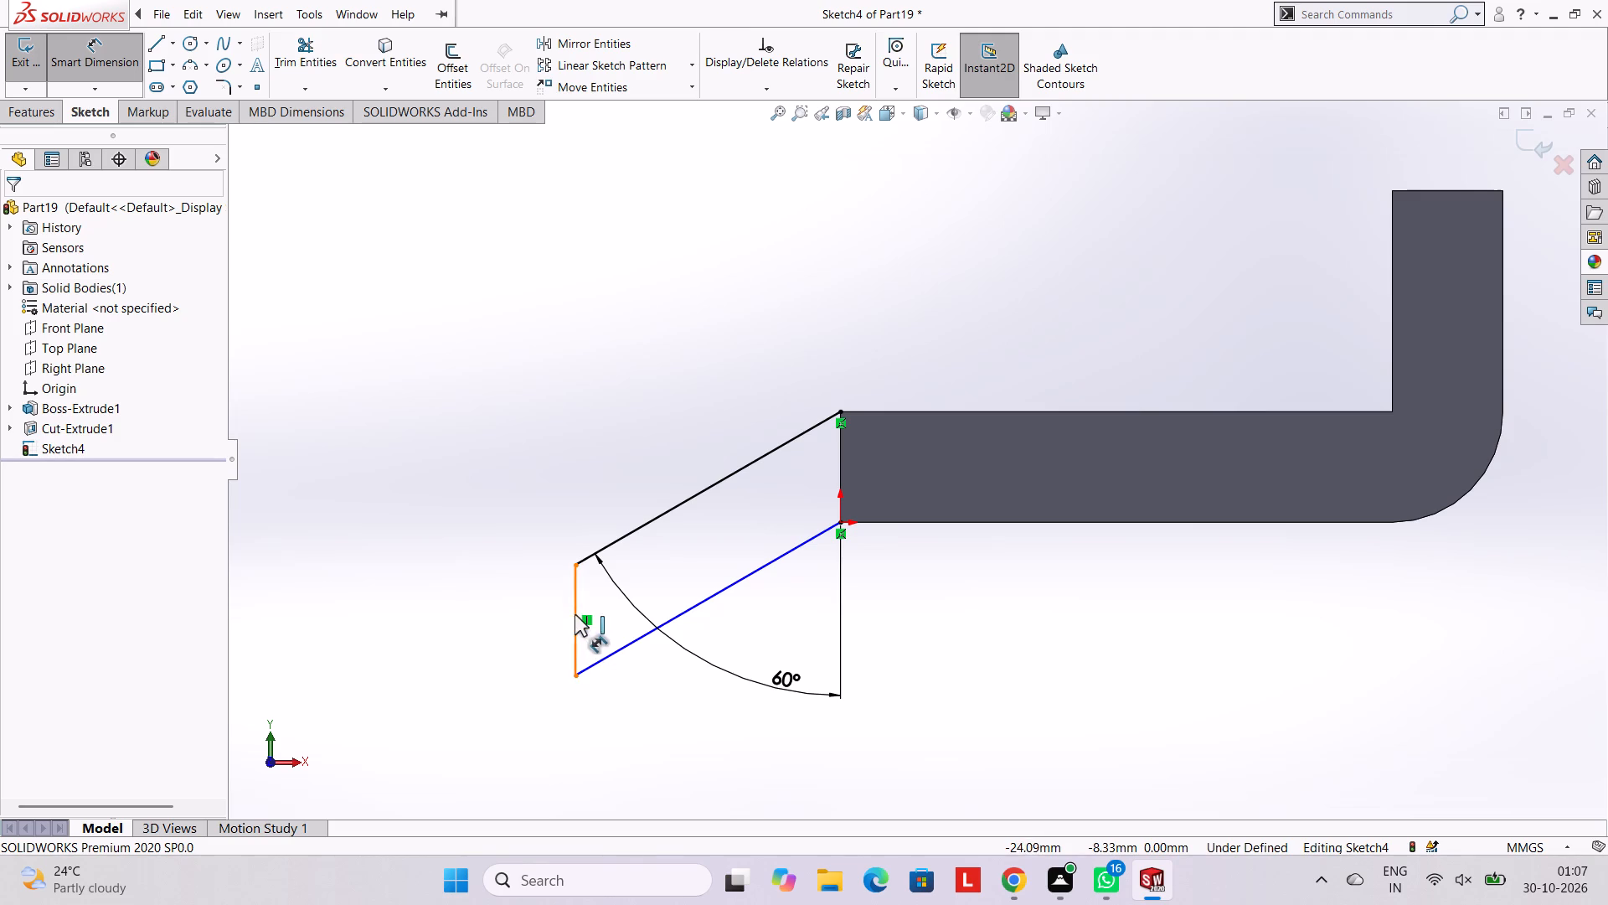
{"action": "left_click", "coordinate": [503, 614]}
{"action": "left_click", "coordinate": [434, 593]}
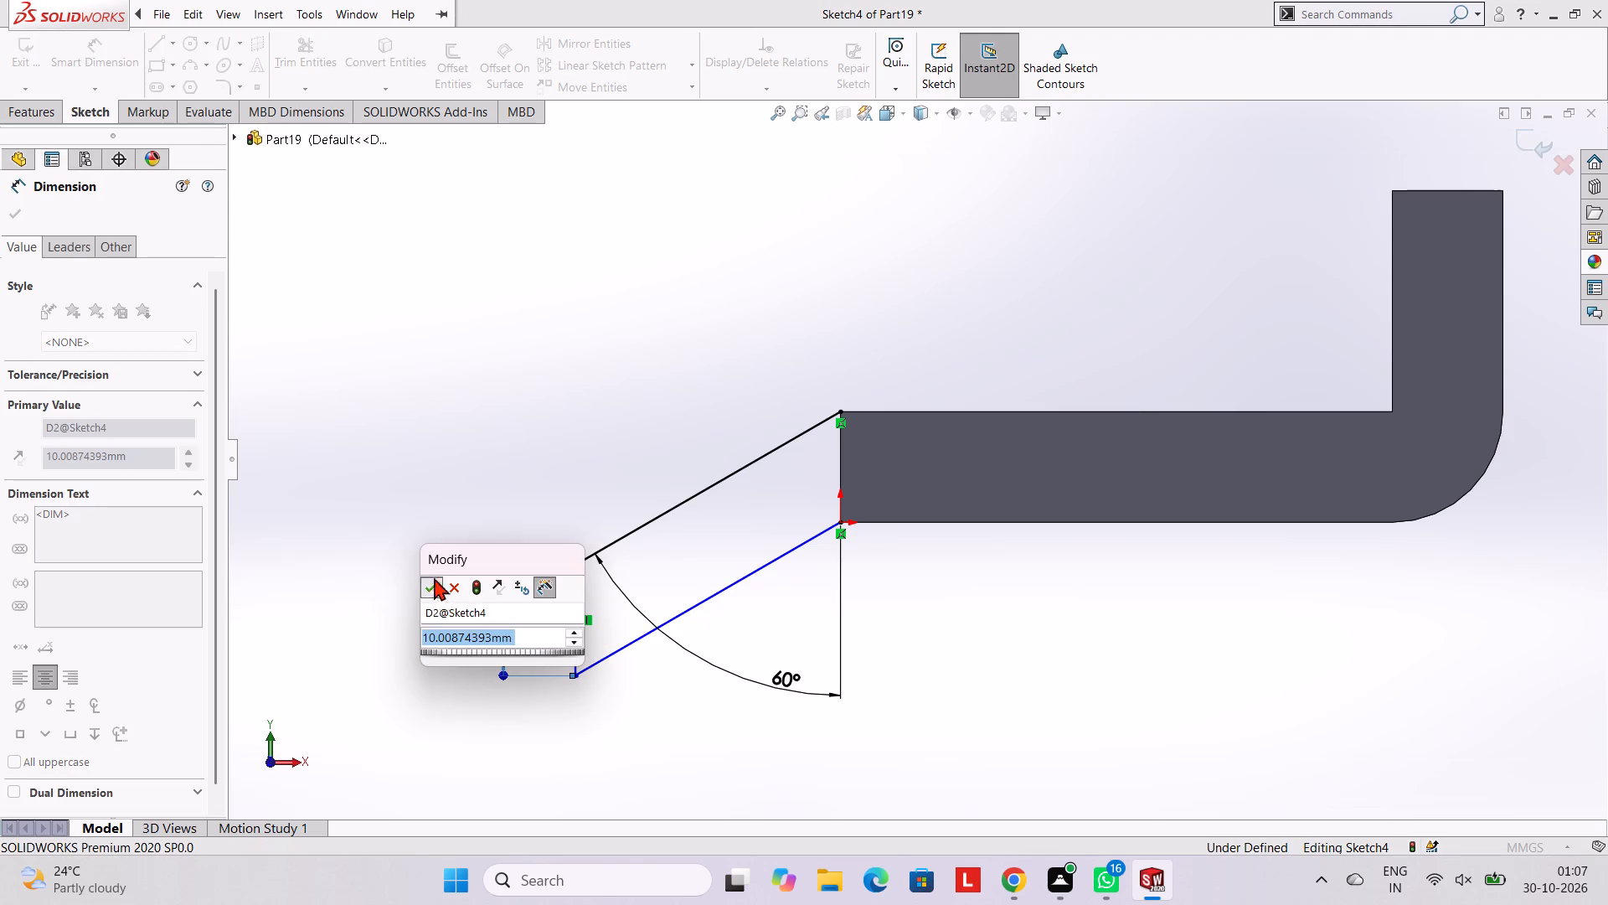
{"action": "left_click", "coordinate": [434, 474]}
{"action": "left_click", "coordinate": [578, 567]}
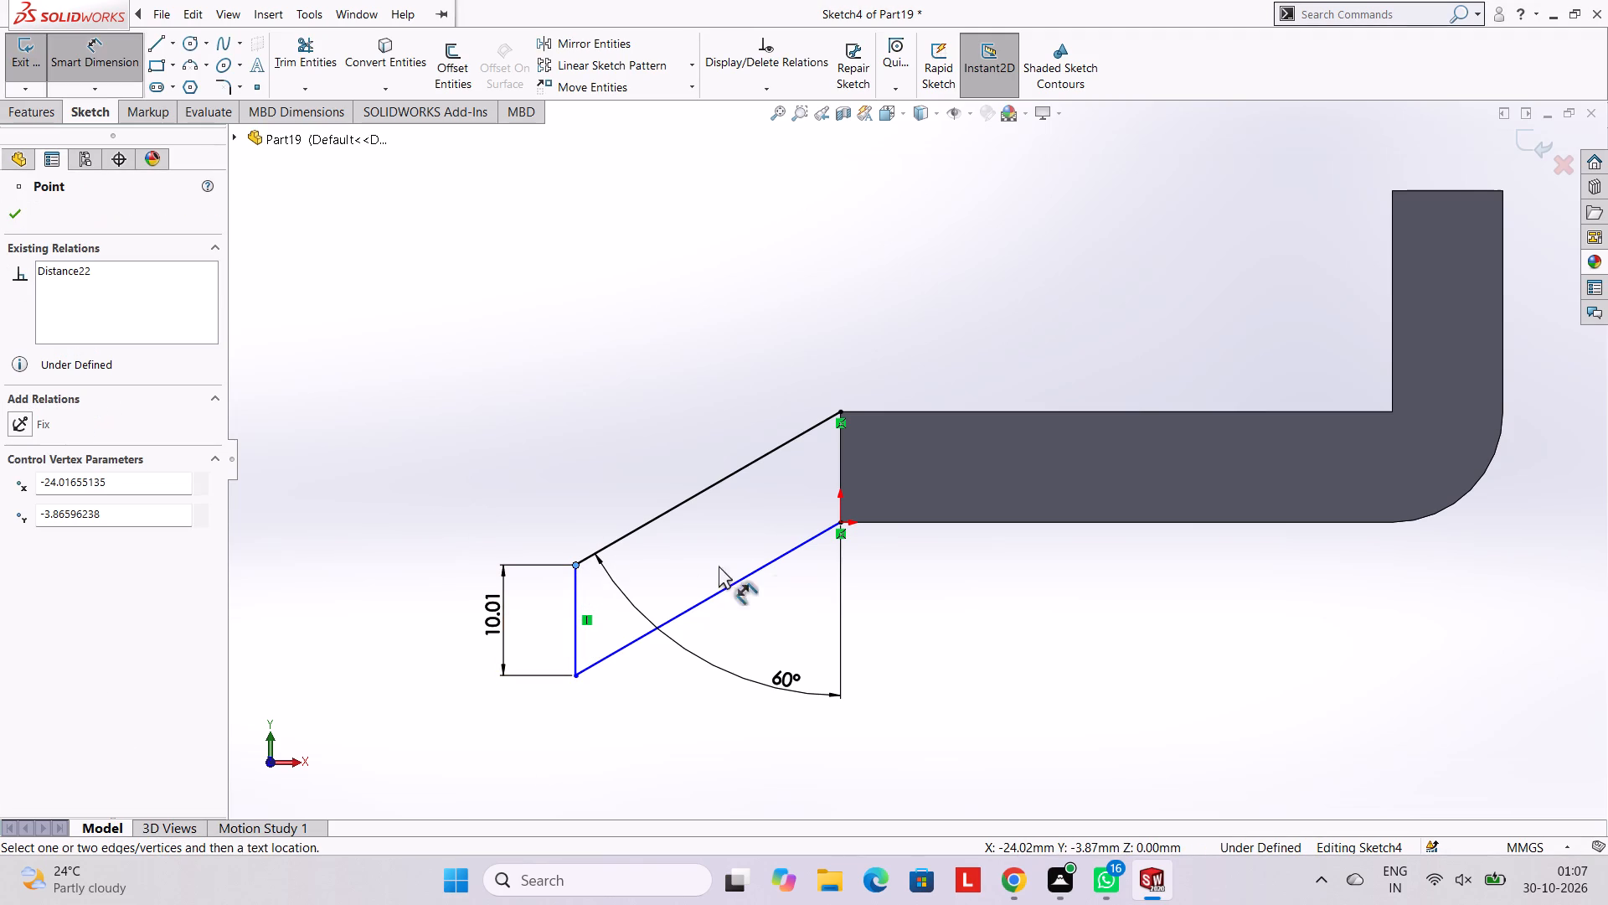
{"action": "left_click", "coordinate": [836, 523]}
{"action": "left_click", "coordinate": [755, 707]}
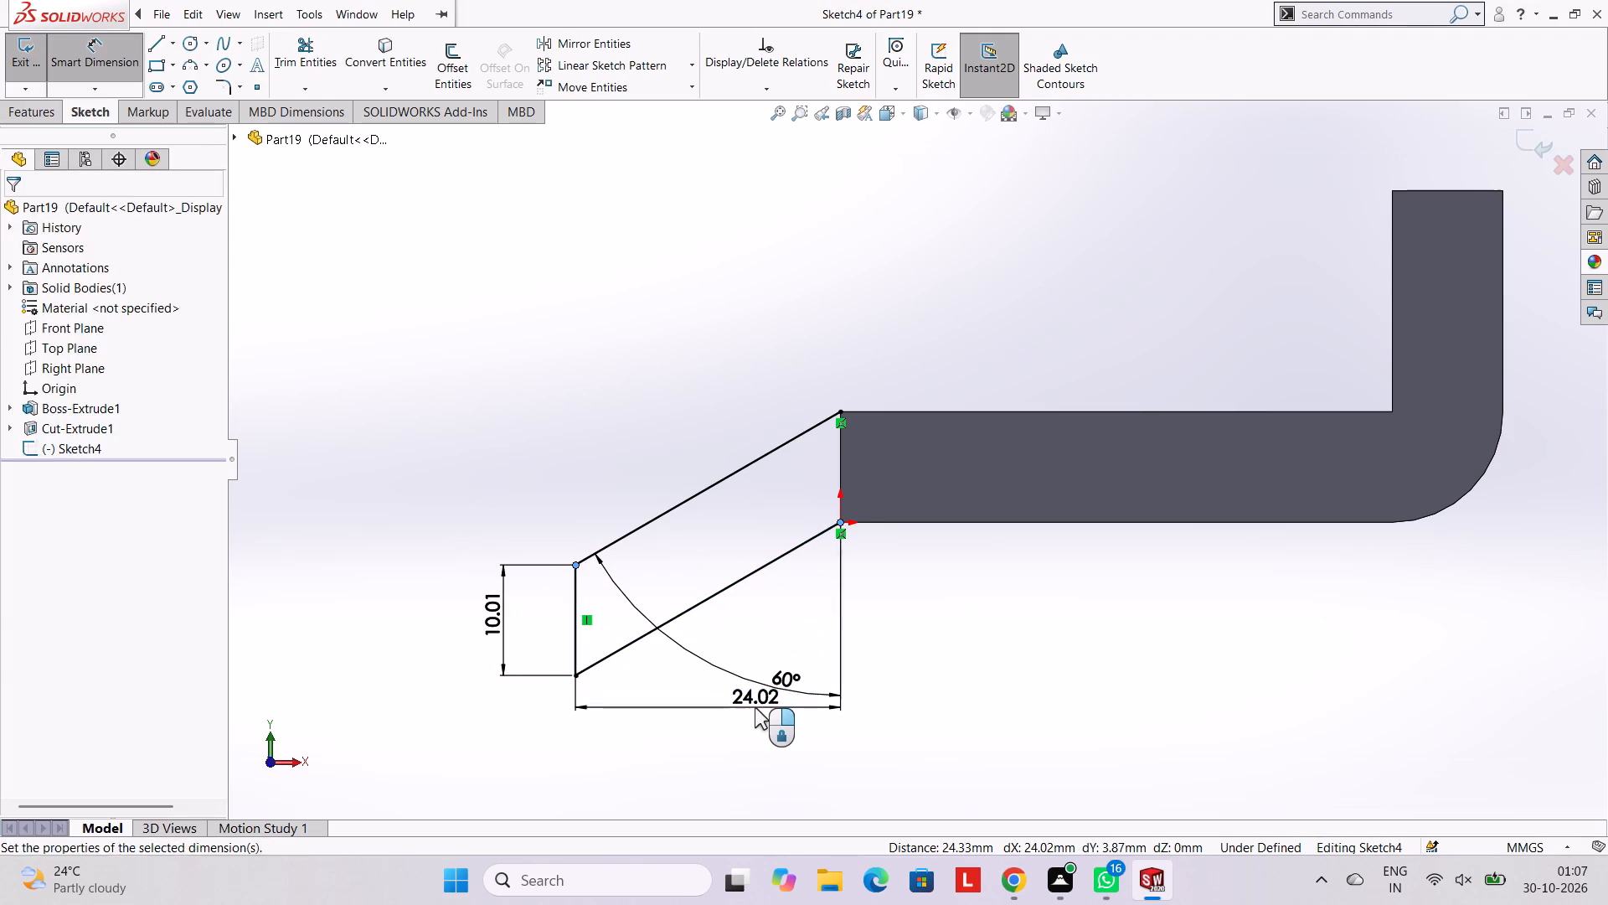
{"action": "left_click", "coordinate": [682, 678]}
{"action": "left_click", "coordinate": [688, 526]}
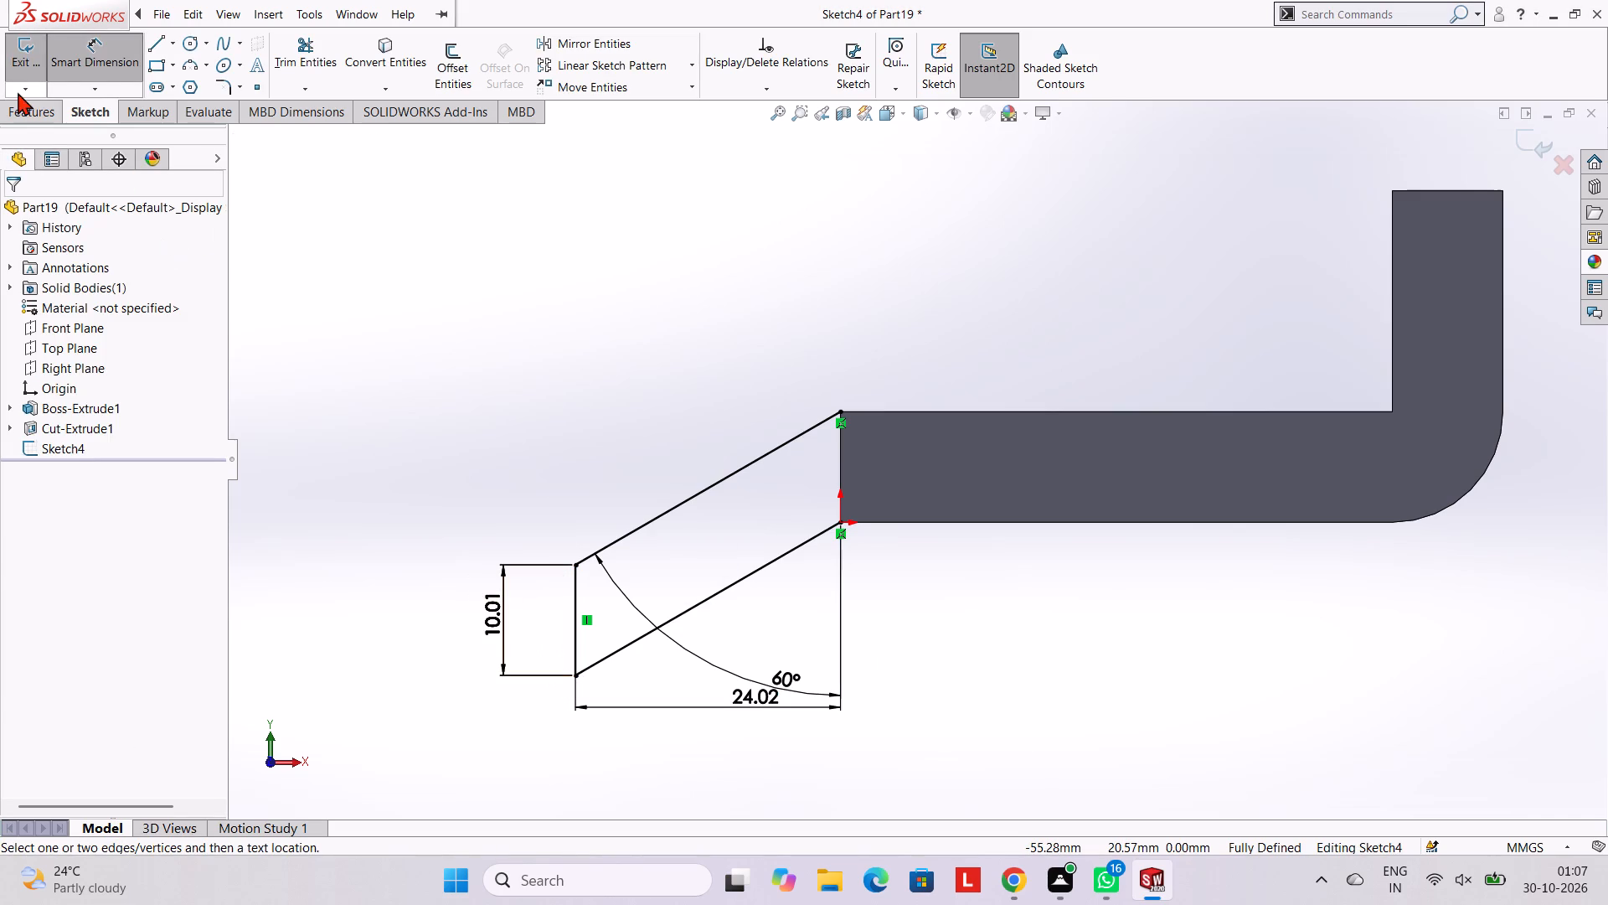
Extrude the closed arm region as a 40 mm blind boss, reversed across the base's width, with merged result.
{"action": "left_click", "coordinate": [42, 112]}
{"action": "left_click", "coordinate": [47, 53]}
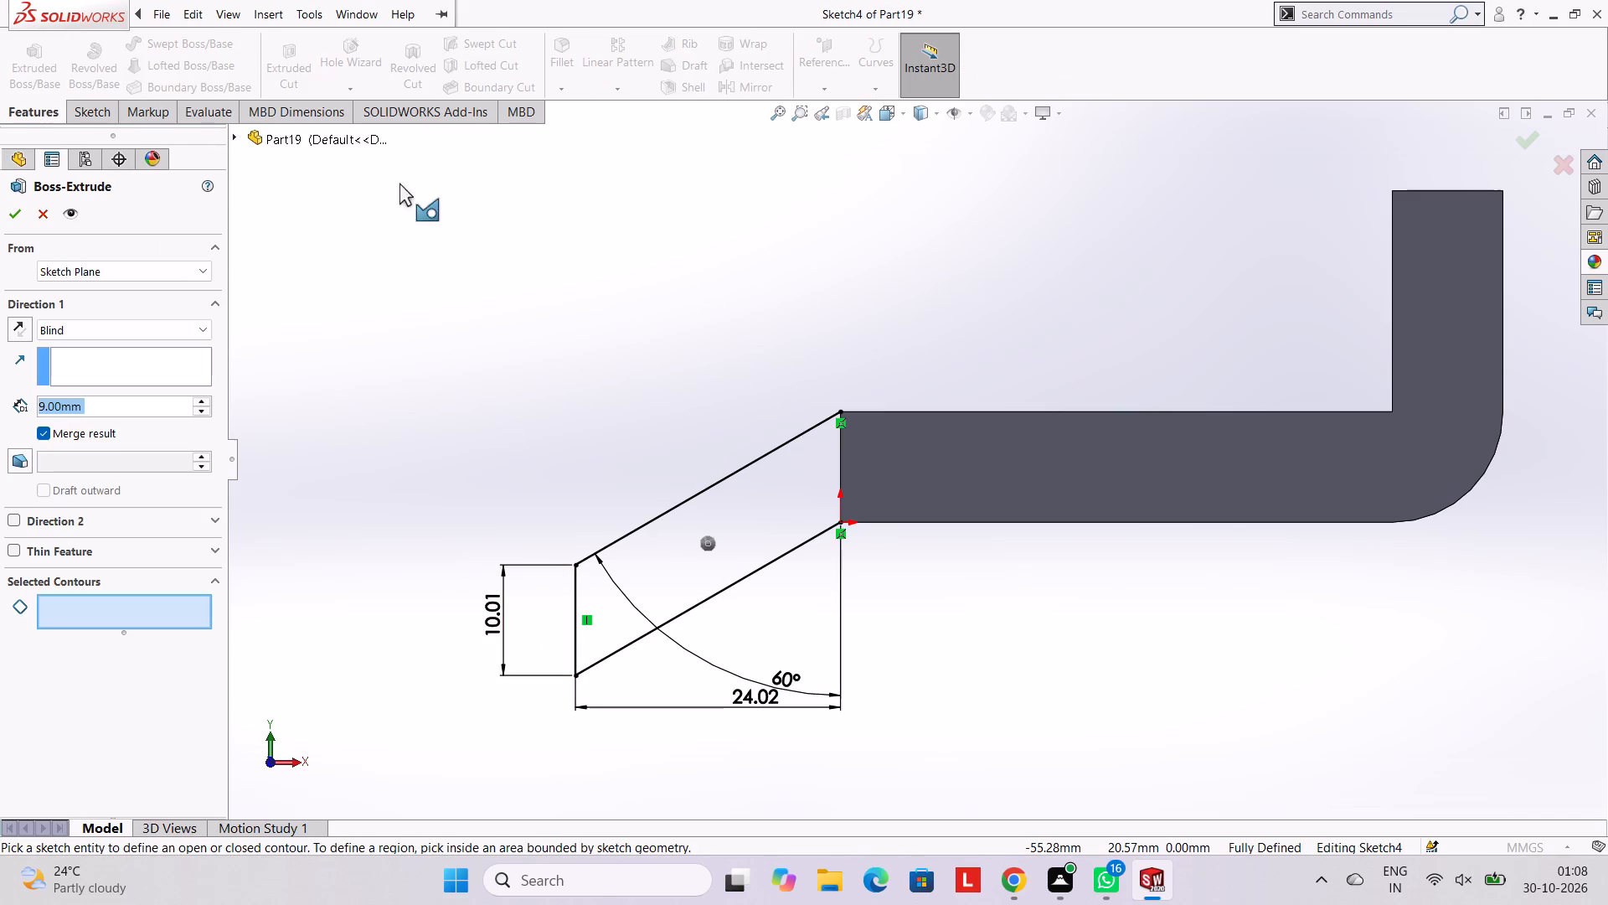
{"action": "left_click", "coordinate": [702, 543]}
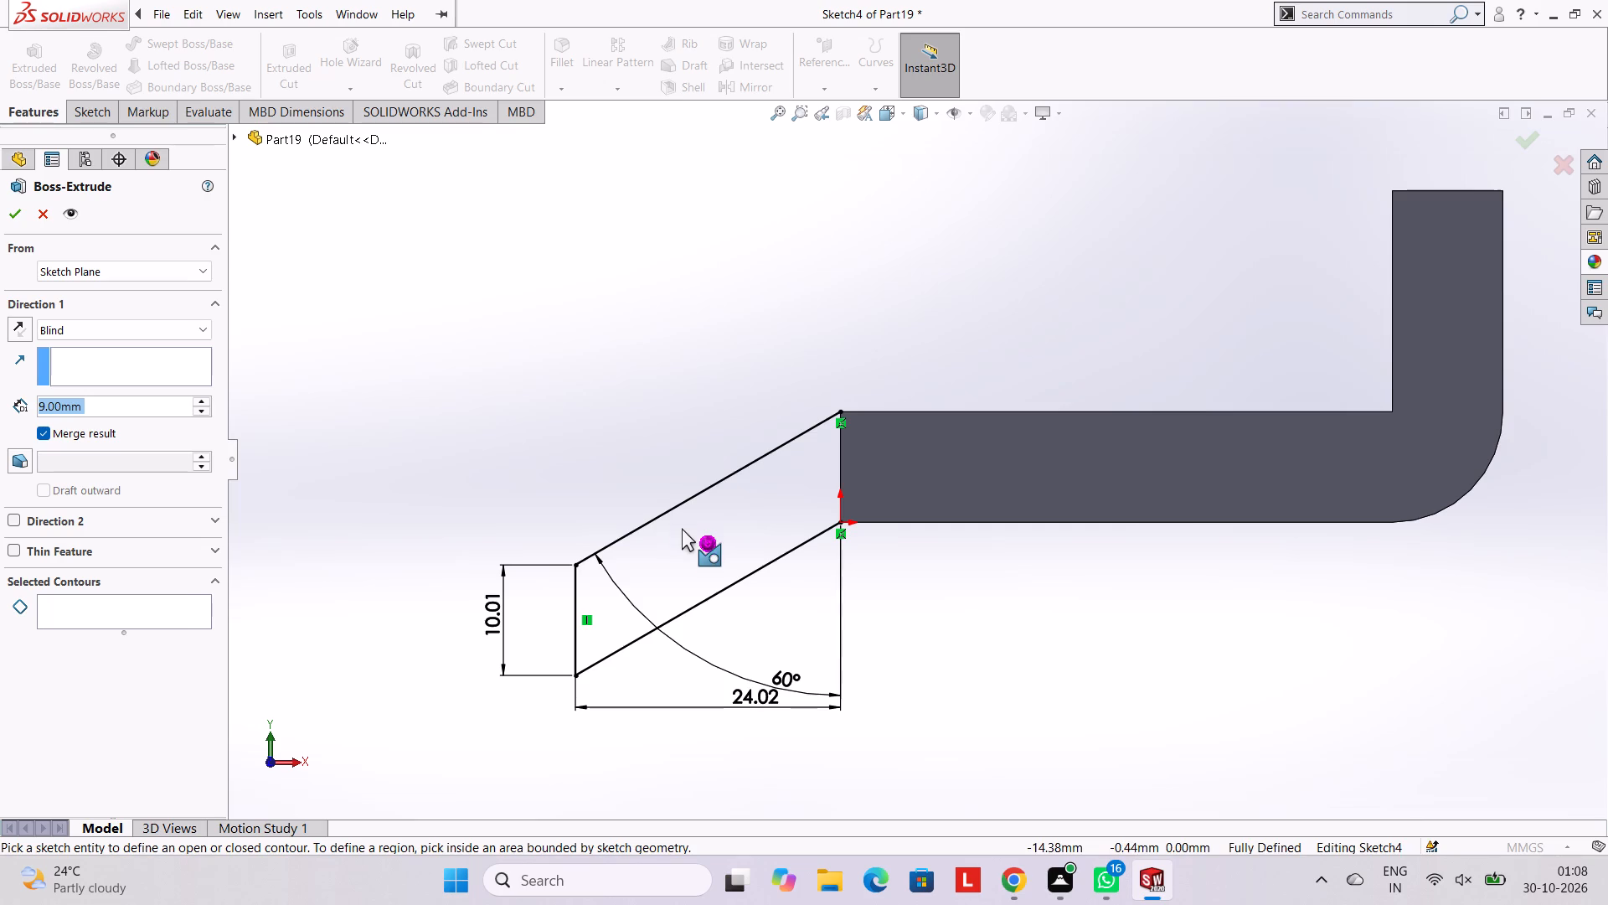
{"action": "left_click", "coordinate": [682, 531]}
{"action": "left_click", "coordinate": [751, 532]}
{"action": "middle_click_drag", "start_coordinate": [786, 412], "coordinate": [822, 558]}
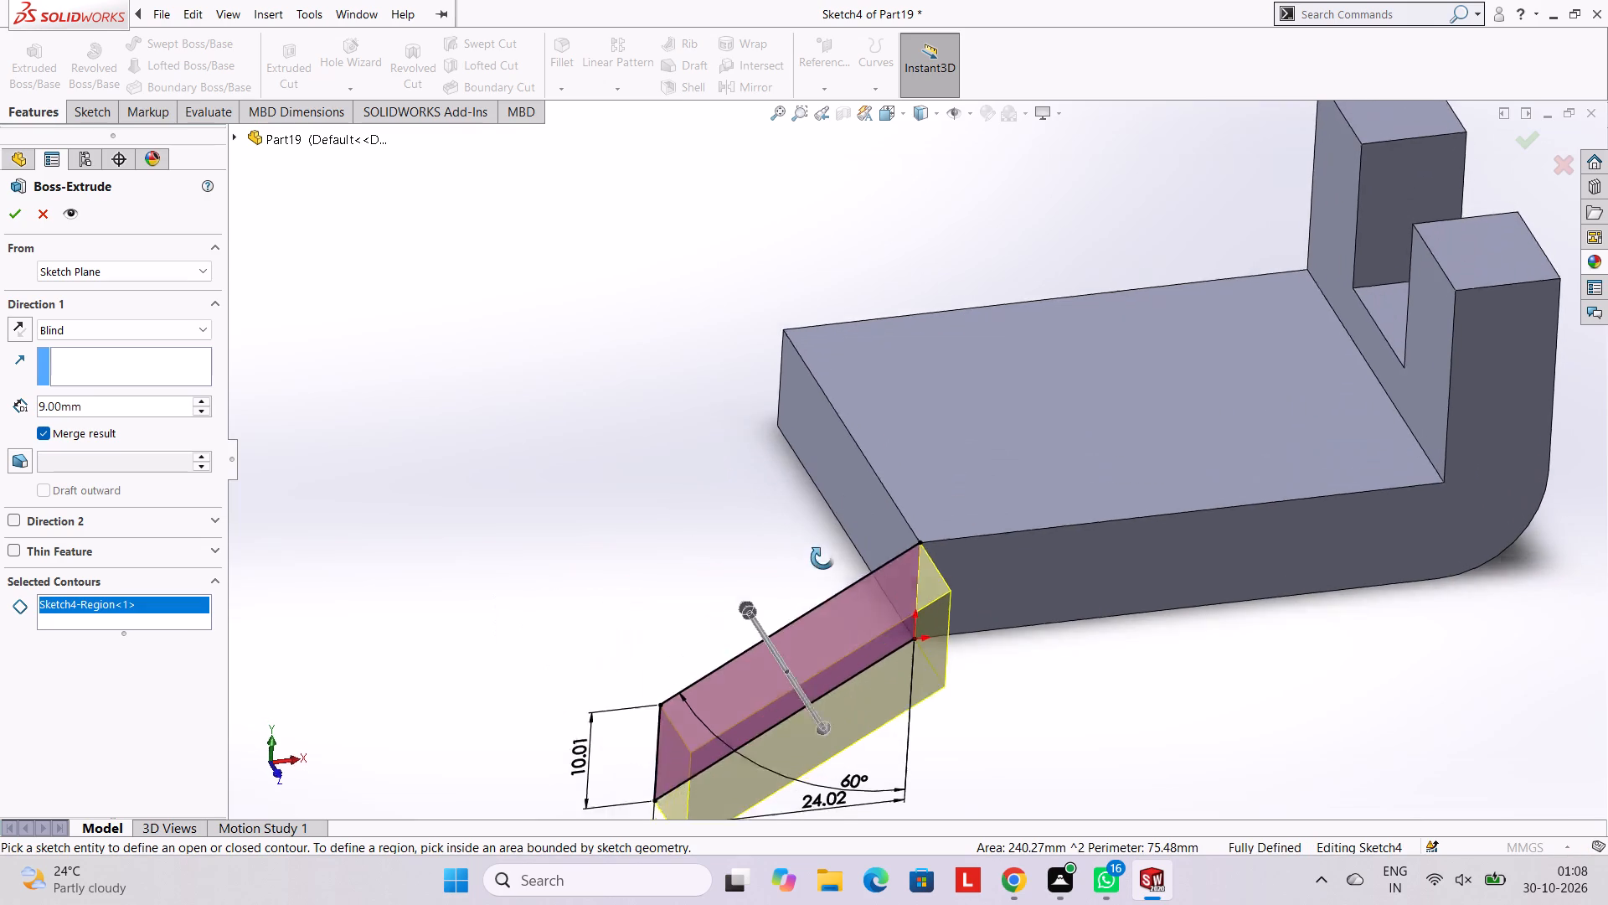
{"action": "middle_click_drag", "start_coordinate": [822, 558], "coordinate": [822, 565]}
{"action": "left_click", "coordinate": [16, 333]}
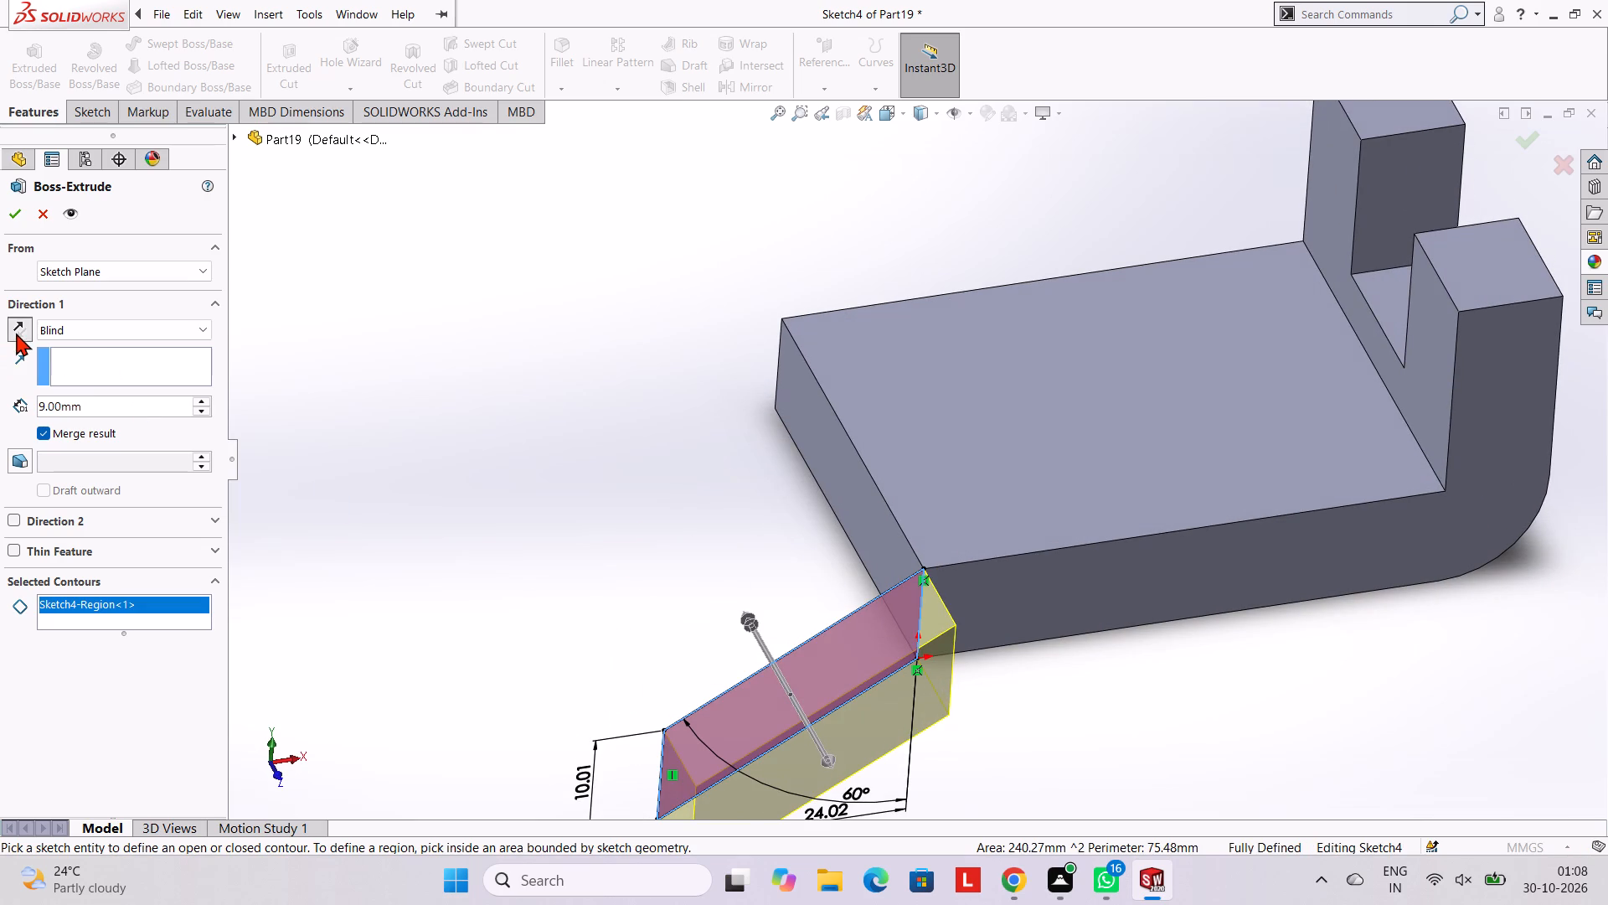
{"action": "left_click", "coordinate": [153, 410]}
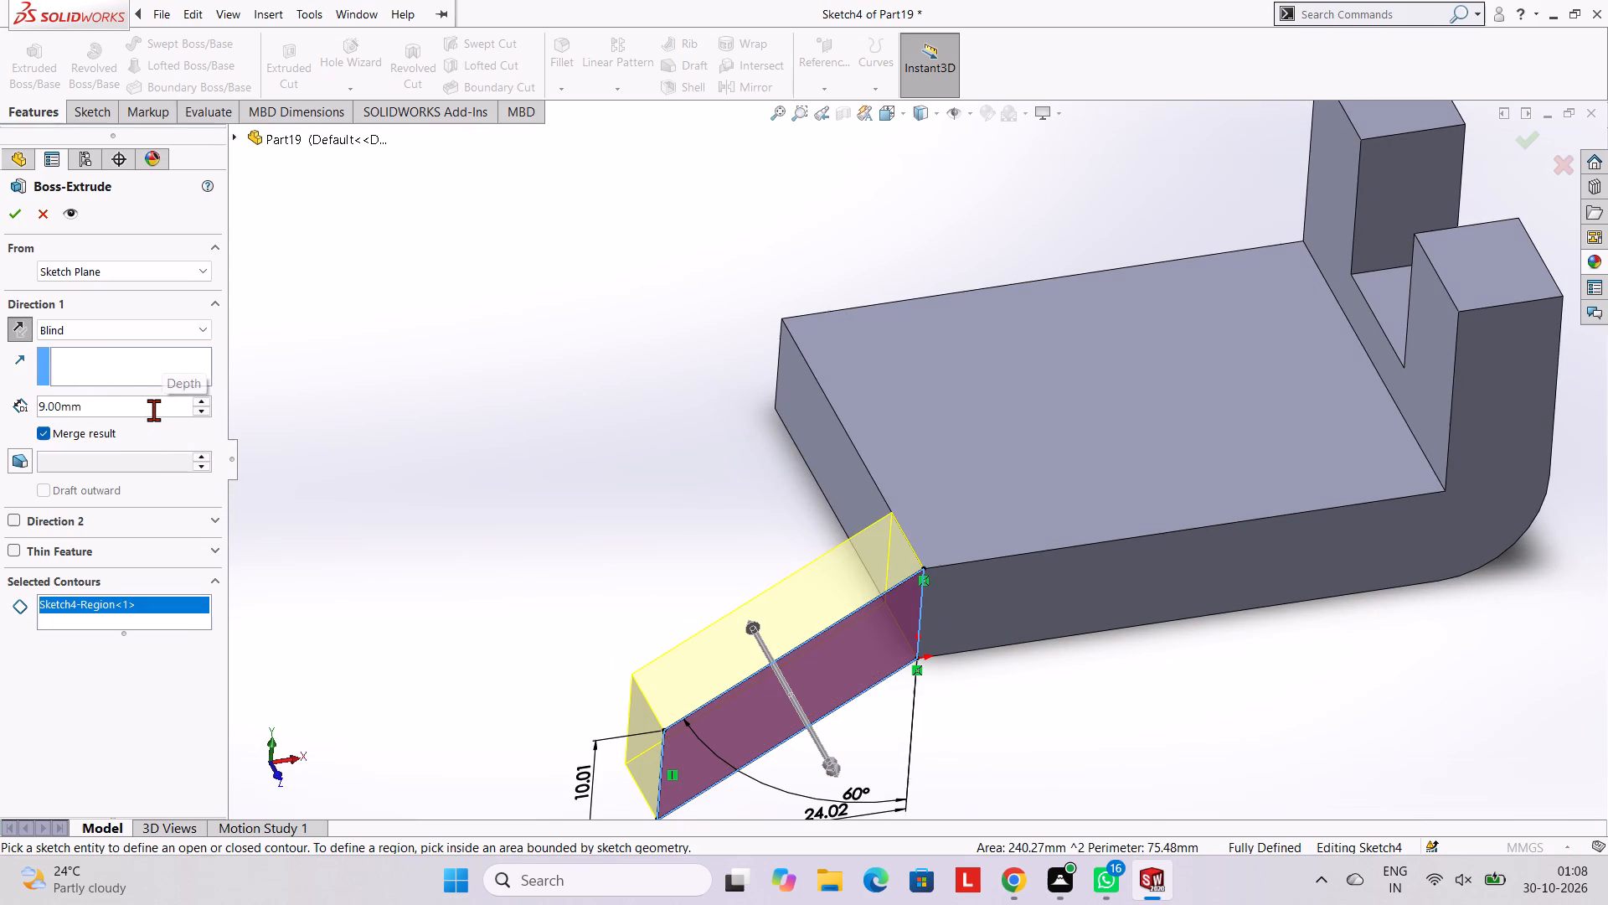
{"action": "key", "text": "BackSpace"}
{"action": "key", "text": "BackSpace"}
{"action": "key", "text": "BackSpace"}
{"action": "key", "text": "BackSpace"}
{"action": "key", "text": "BackSpace"}
{"action": "key", "text": "BackSpace"}
{"action": "key", "text": "BackSpace"}
{"action": "key", "text": "BackSpace"}
{"action": "key", "text": "BackSpace"}
{"action": "key", "text": "BackSpace"}
{"action": "key", "text": "BackSpace"}
{"action": "key", "text": "BackSpace"}
{"action": "type", "text": "40"}
{"action": "key", "text": "Return"}
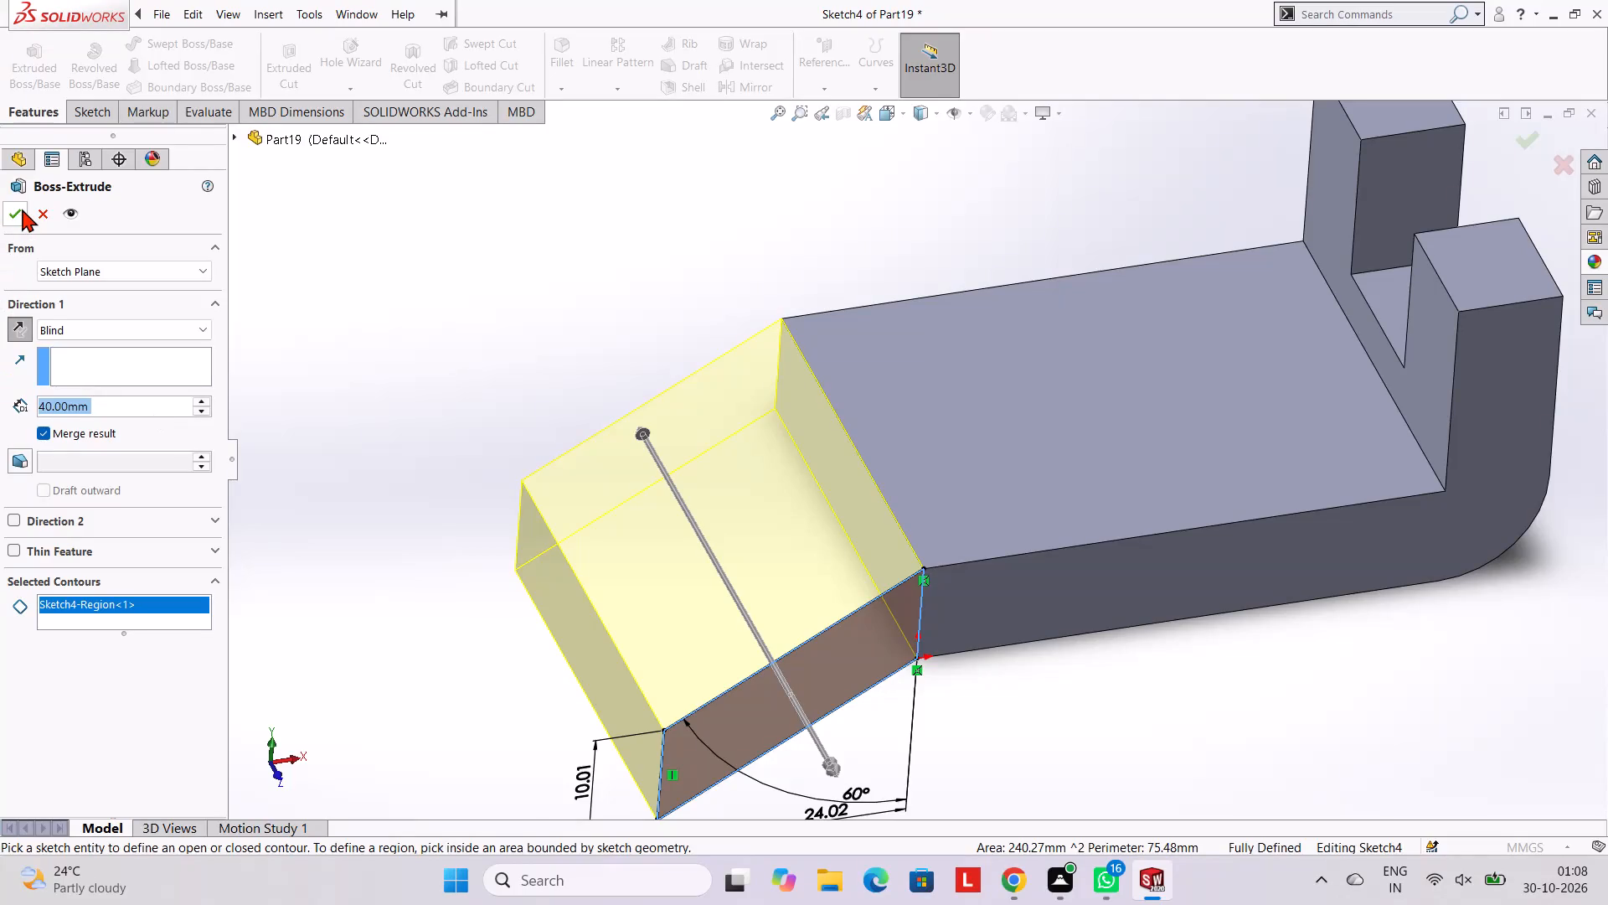
{"action": "left_click", "coordinate": [22, 209]}
{"action": "left_click", "coordinate": [403, 220]}
Sketch a 40 mm diameter circle on the slanted arm's upper face, centred on the midpoint of its outer end edge.
{"action": "middle_click_drag", "start_coordinate": [559, 278], "coordinate": [553, 323]}
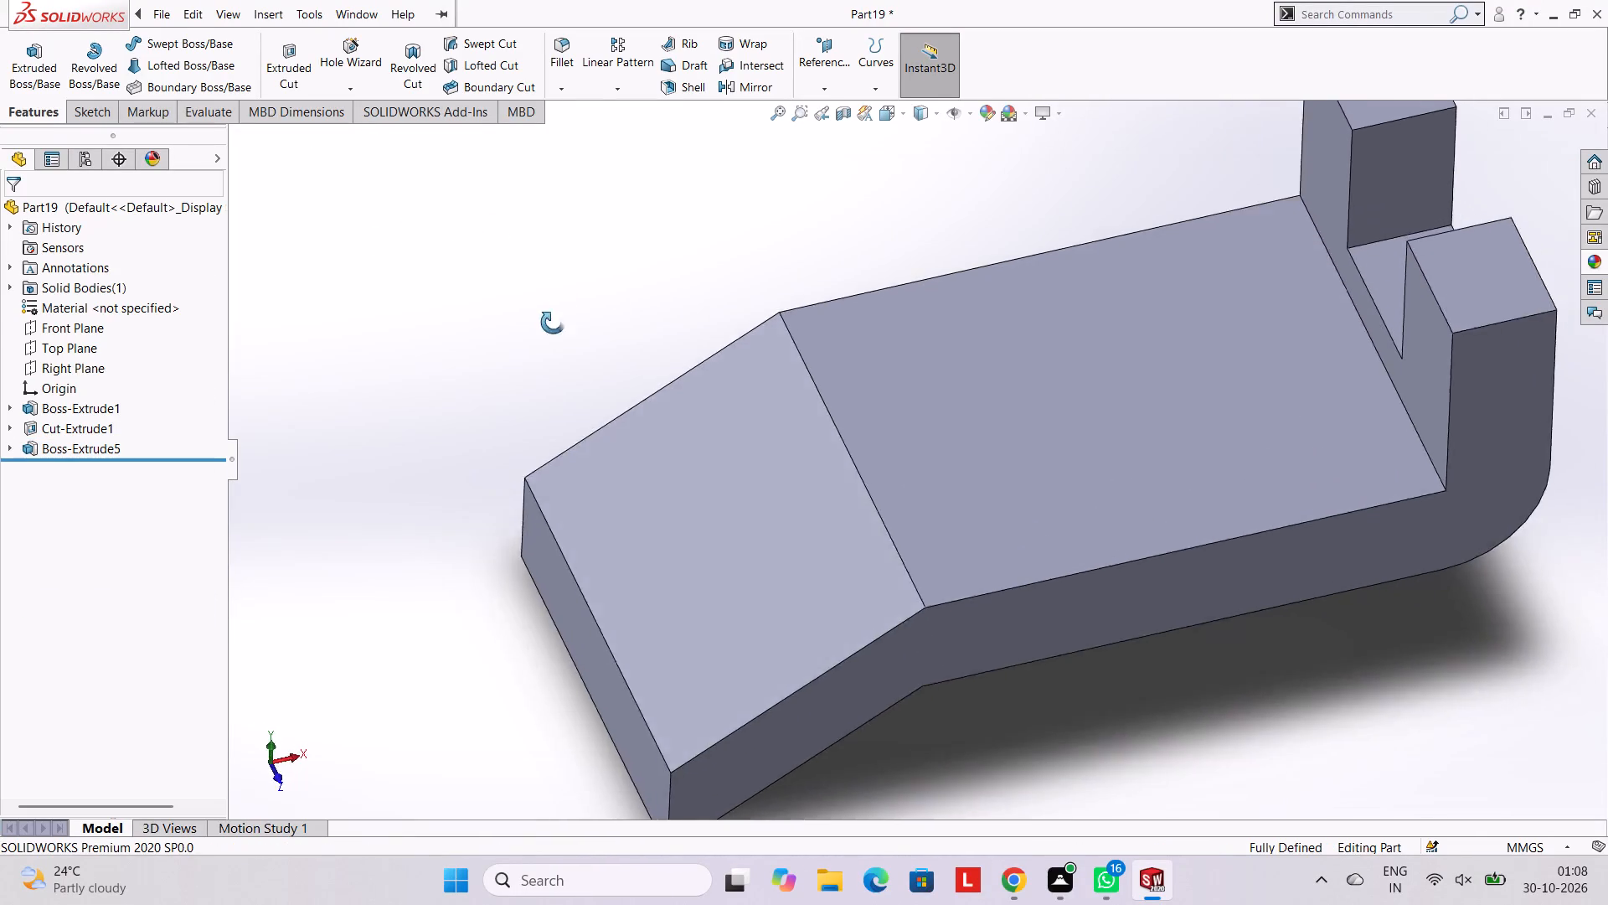
{"action": "middle_click_drag", "start_coordinate": [553, 323], "coordinate": [521, 448]}
{"action": "left_click", "coordinate": [671, 473]}
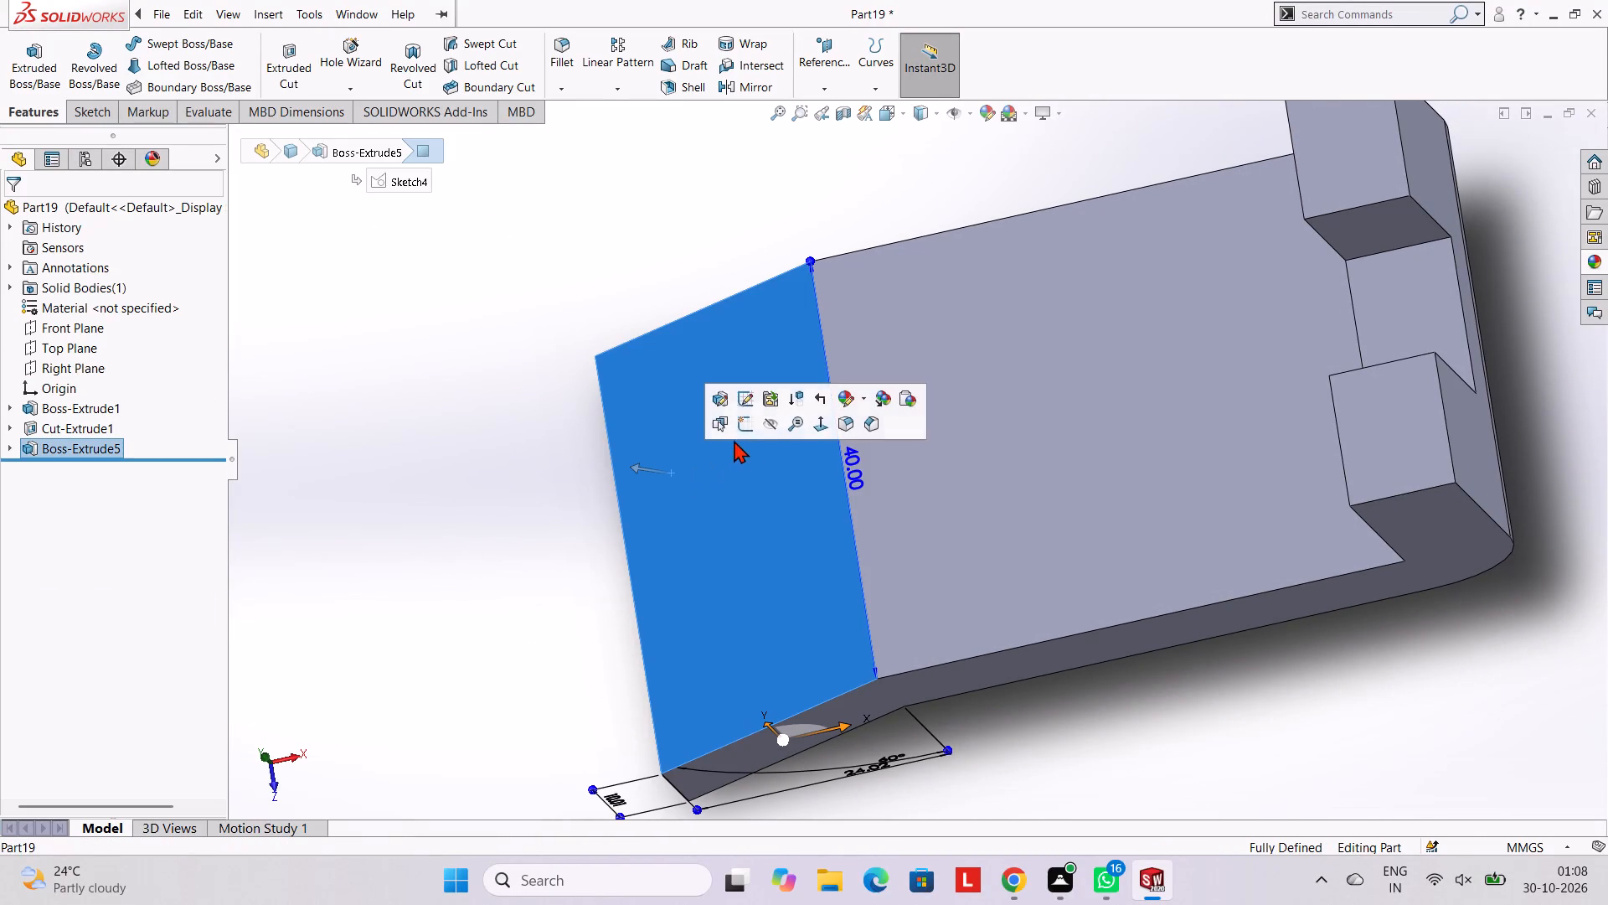
{"action": "left_click", "coordinate": [745, 425]}
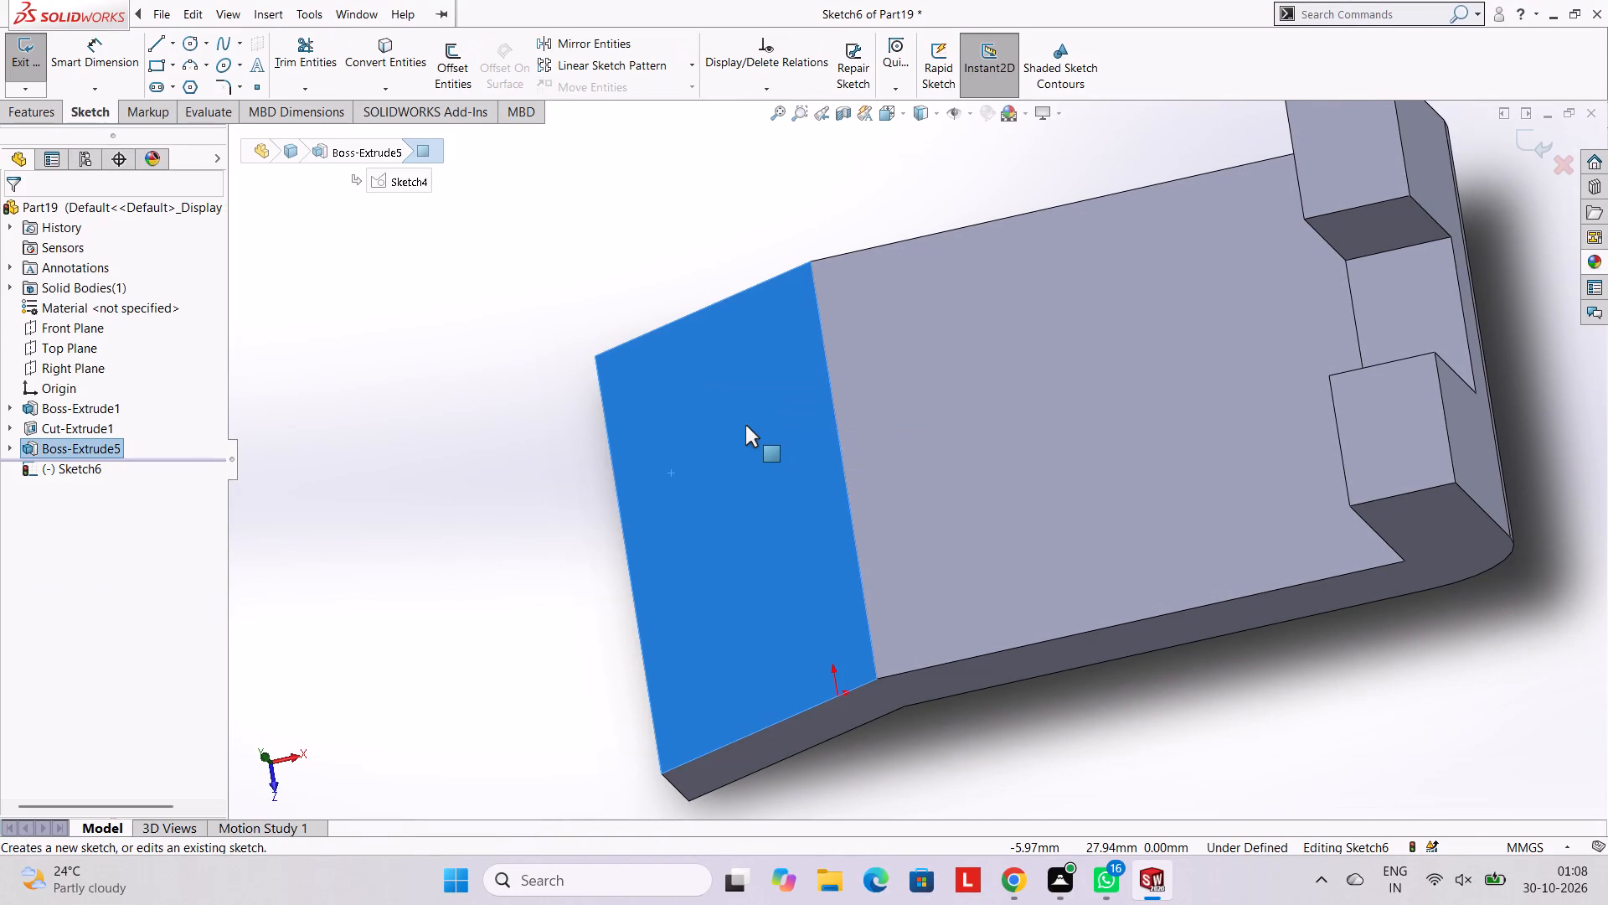
{"action": "key", "text": "ctrl+8"}
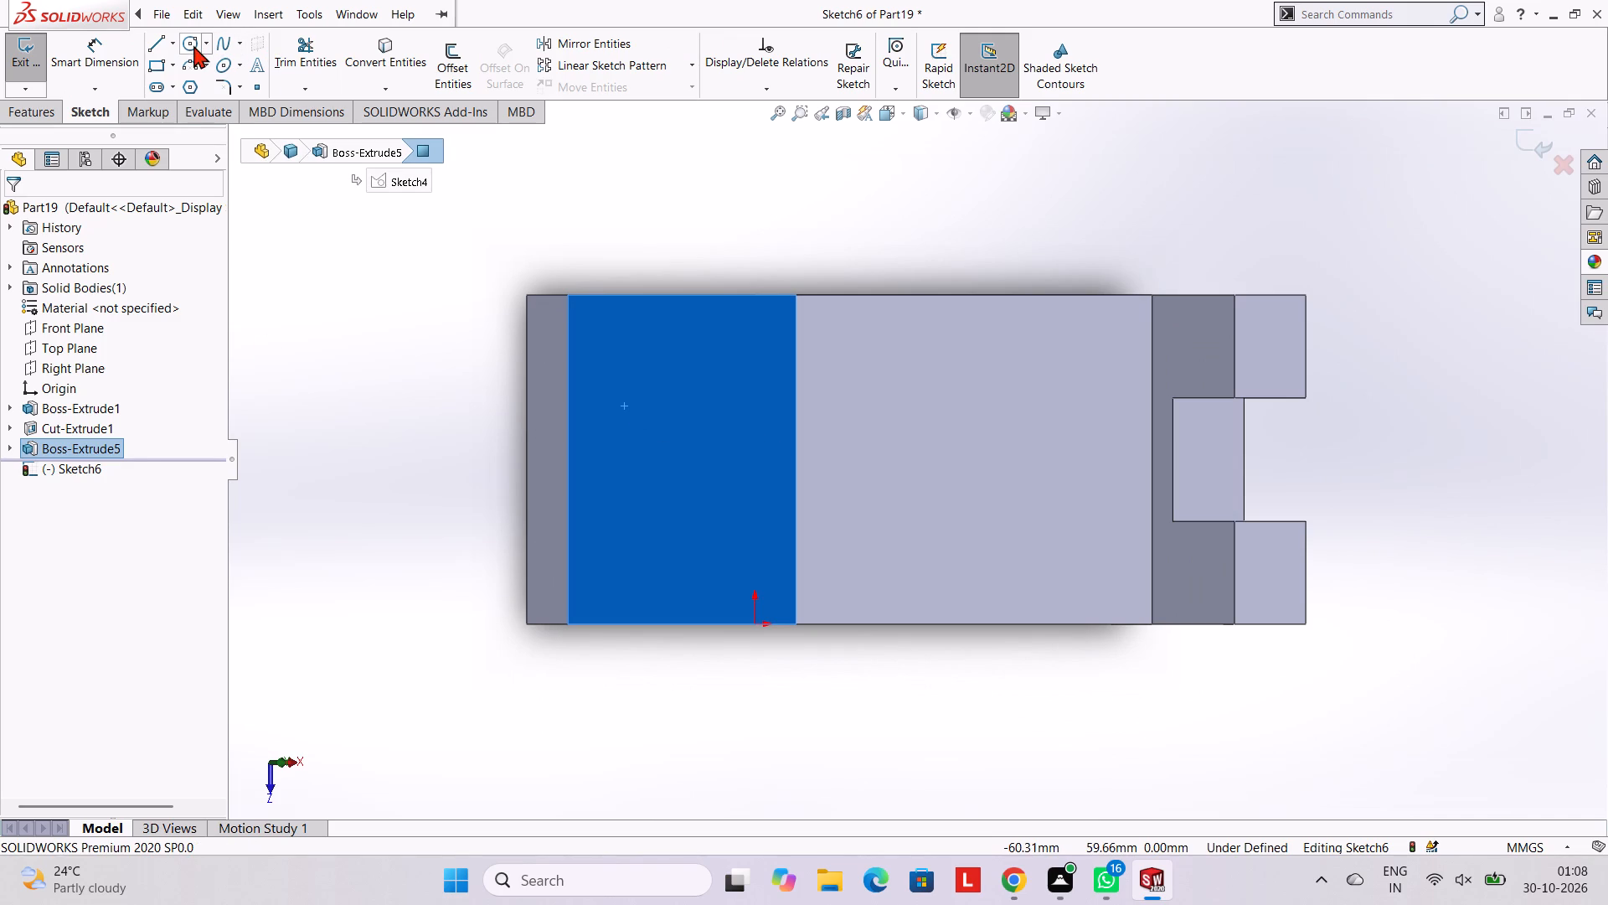
{"action": "left_click", "coordinate": [193, 45]}
{"action": "left_click", "coordinate": [569, 462]}
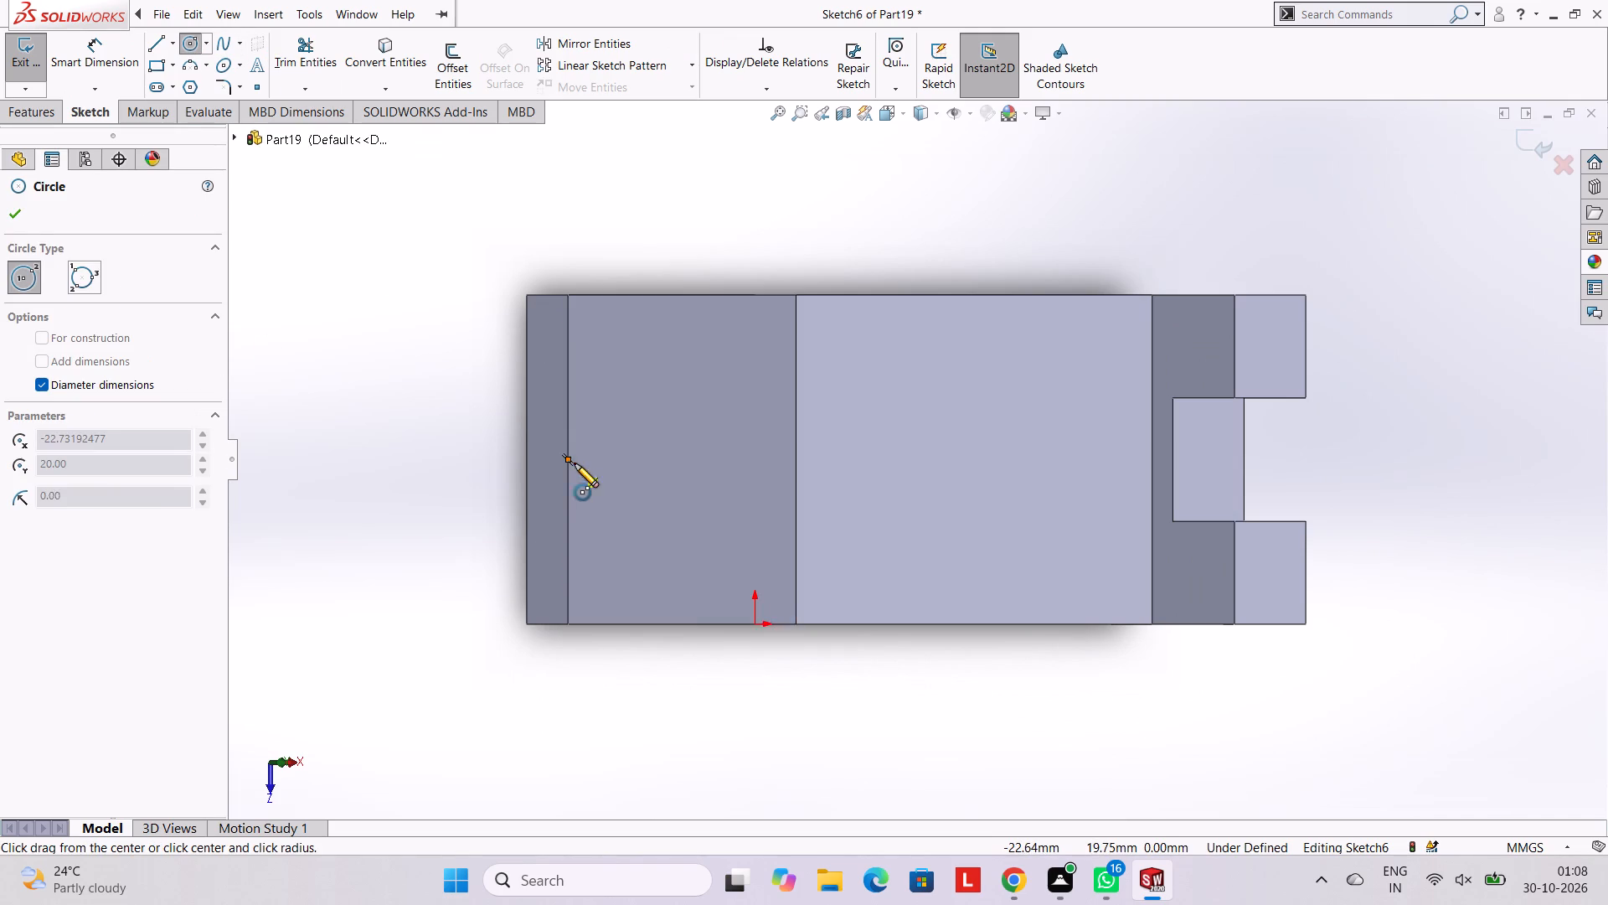
{"action": "type", "text": "40"}
{"action": "key", "text": "Return"}
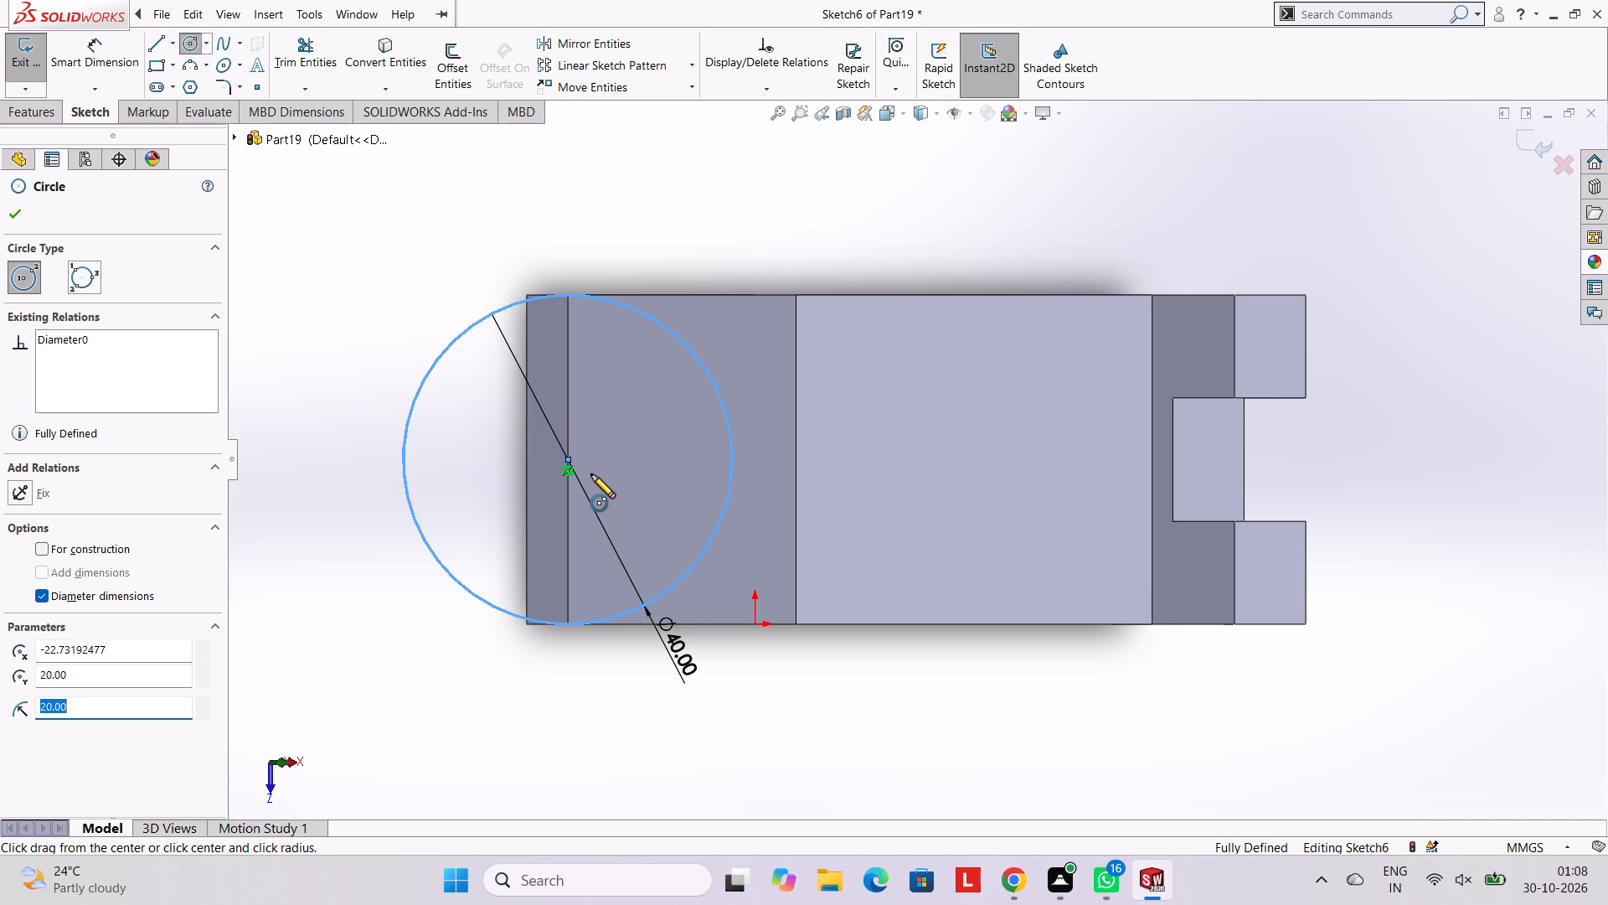
{"action": "middle_click_drag", "start_coordinate": [821, 643], "coordinate": [781, 315]}
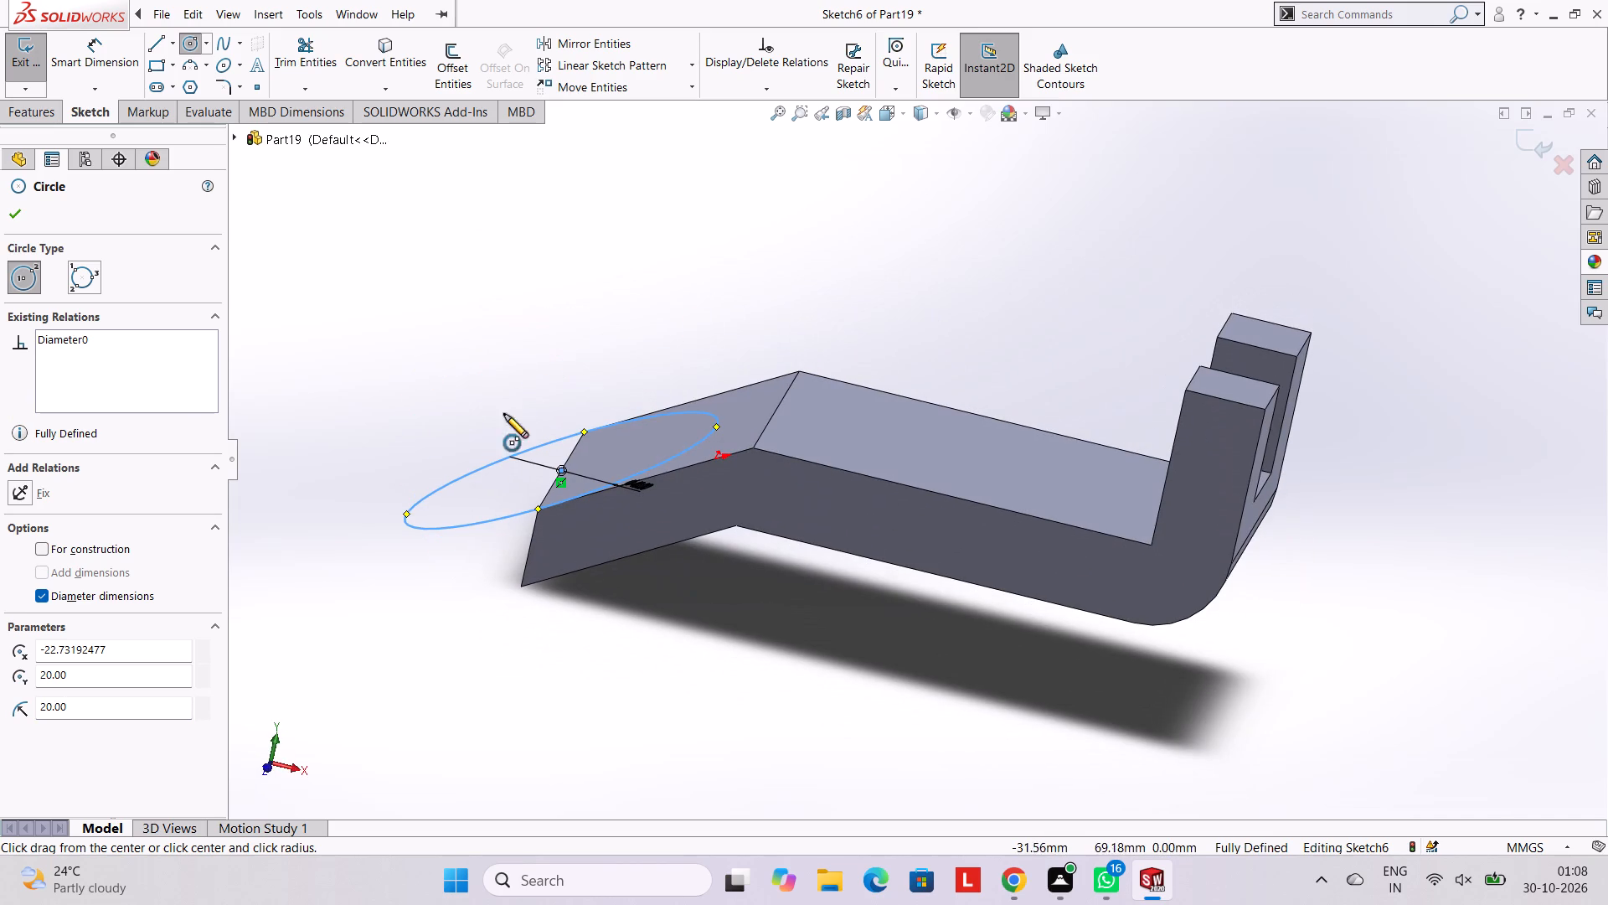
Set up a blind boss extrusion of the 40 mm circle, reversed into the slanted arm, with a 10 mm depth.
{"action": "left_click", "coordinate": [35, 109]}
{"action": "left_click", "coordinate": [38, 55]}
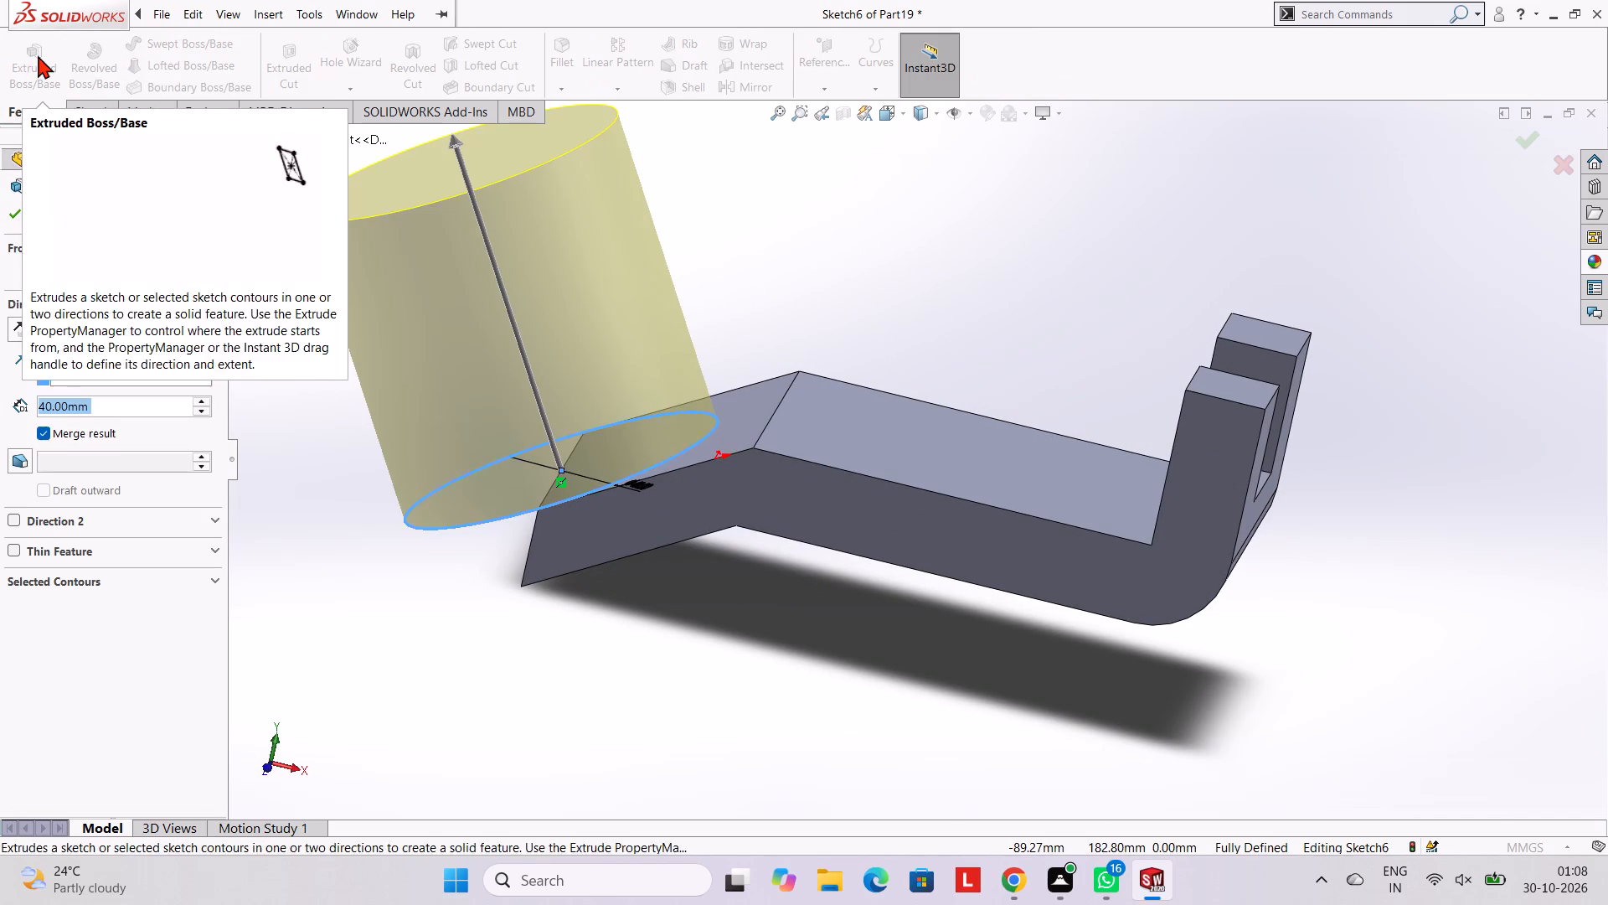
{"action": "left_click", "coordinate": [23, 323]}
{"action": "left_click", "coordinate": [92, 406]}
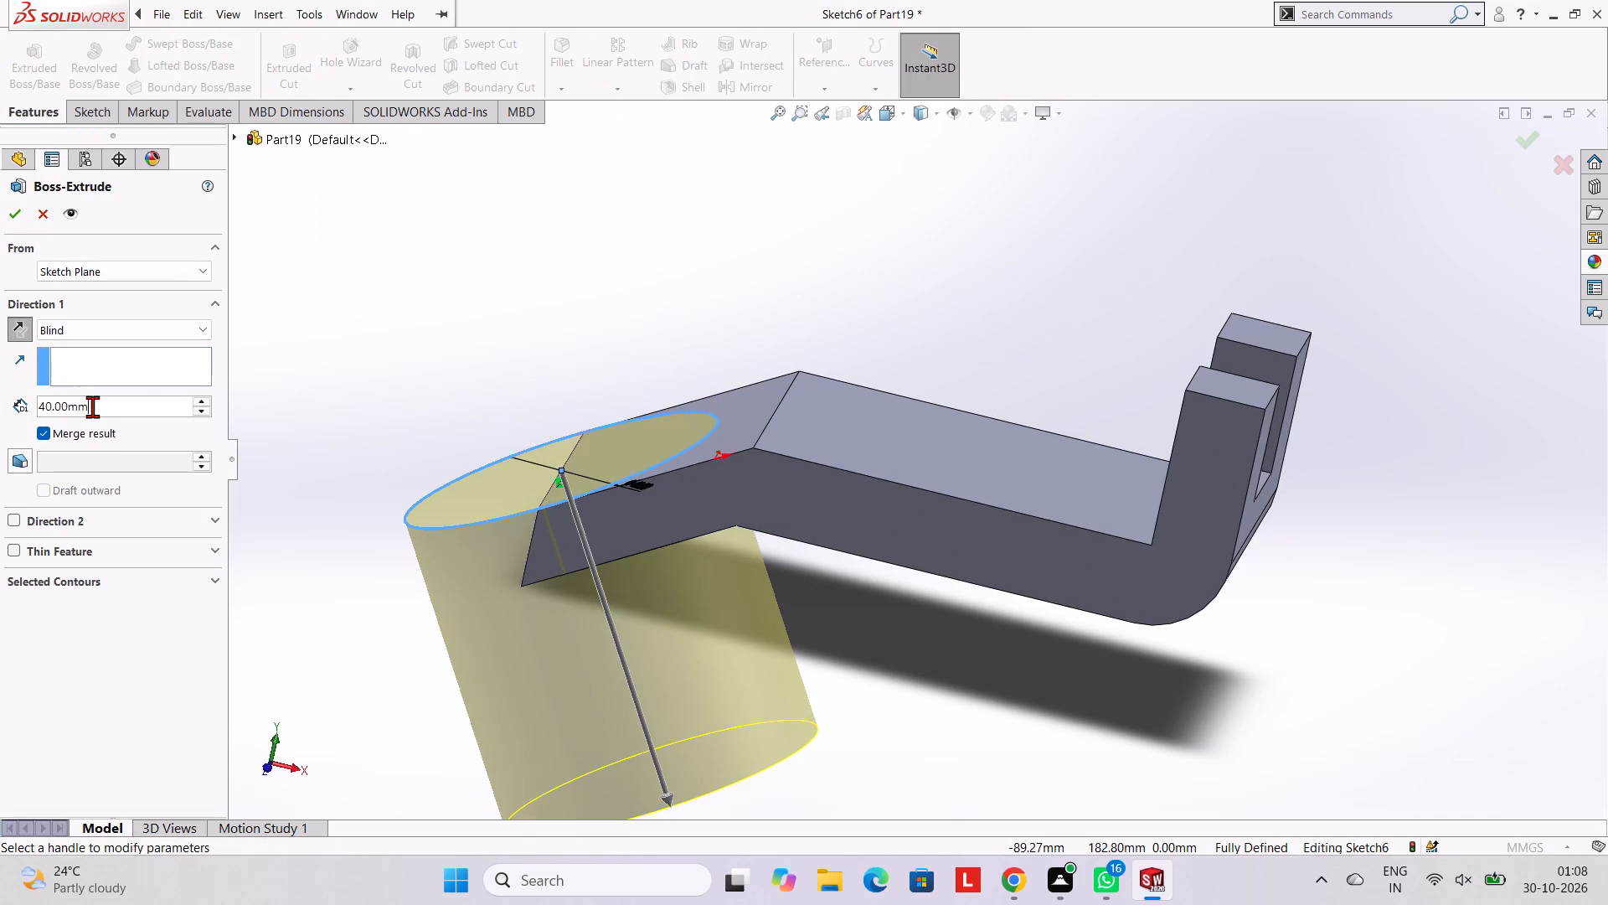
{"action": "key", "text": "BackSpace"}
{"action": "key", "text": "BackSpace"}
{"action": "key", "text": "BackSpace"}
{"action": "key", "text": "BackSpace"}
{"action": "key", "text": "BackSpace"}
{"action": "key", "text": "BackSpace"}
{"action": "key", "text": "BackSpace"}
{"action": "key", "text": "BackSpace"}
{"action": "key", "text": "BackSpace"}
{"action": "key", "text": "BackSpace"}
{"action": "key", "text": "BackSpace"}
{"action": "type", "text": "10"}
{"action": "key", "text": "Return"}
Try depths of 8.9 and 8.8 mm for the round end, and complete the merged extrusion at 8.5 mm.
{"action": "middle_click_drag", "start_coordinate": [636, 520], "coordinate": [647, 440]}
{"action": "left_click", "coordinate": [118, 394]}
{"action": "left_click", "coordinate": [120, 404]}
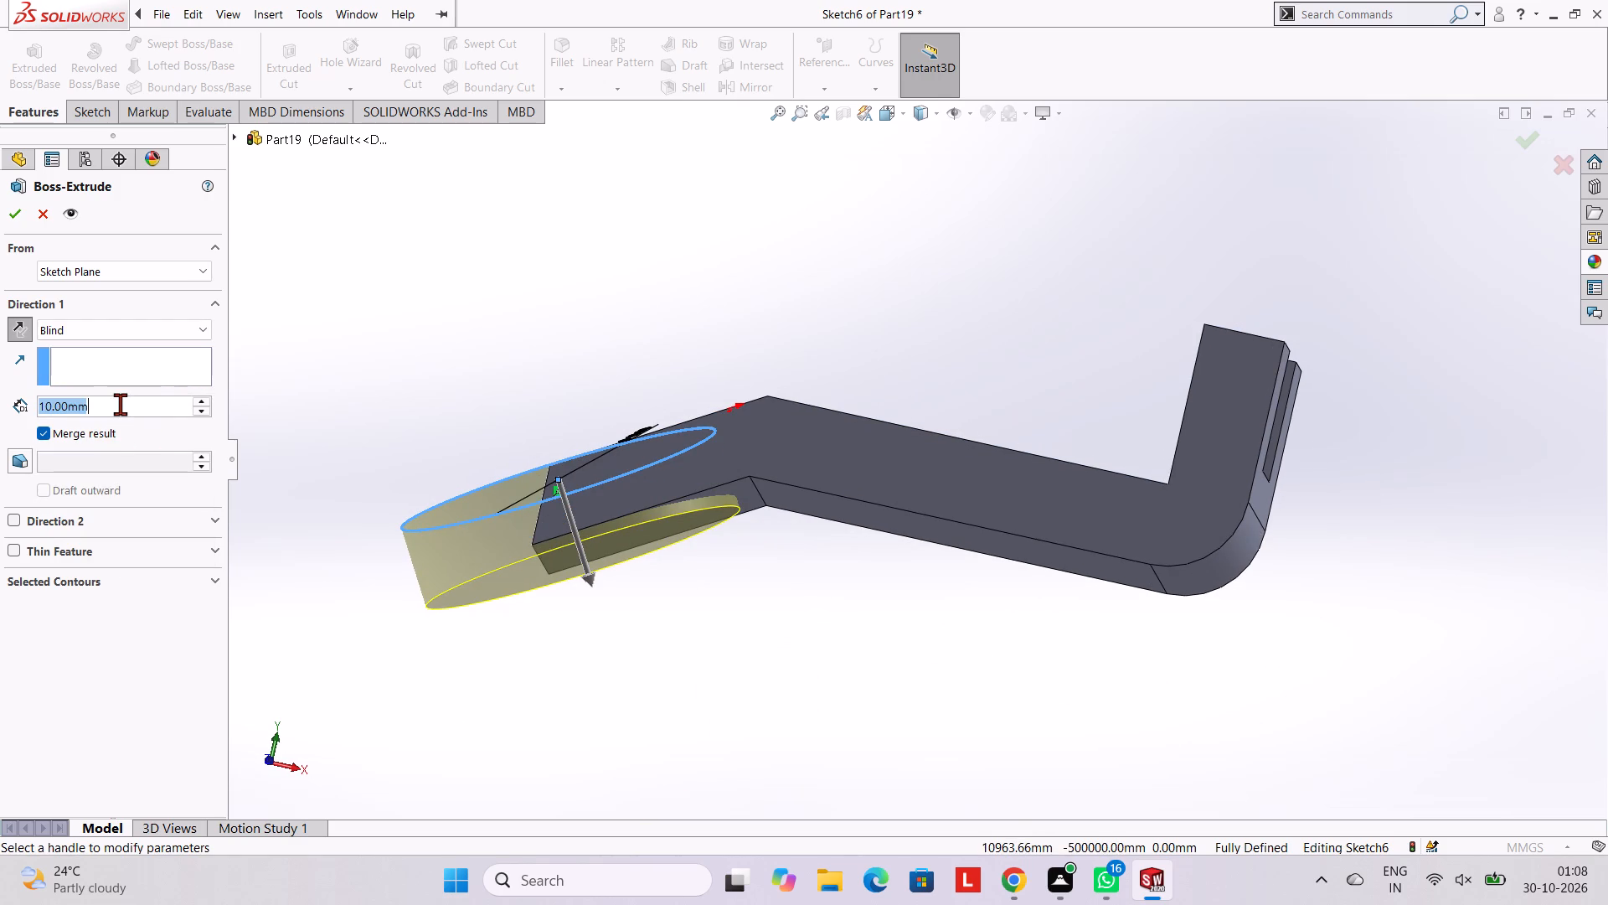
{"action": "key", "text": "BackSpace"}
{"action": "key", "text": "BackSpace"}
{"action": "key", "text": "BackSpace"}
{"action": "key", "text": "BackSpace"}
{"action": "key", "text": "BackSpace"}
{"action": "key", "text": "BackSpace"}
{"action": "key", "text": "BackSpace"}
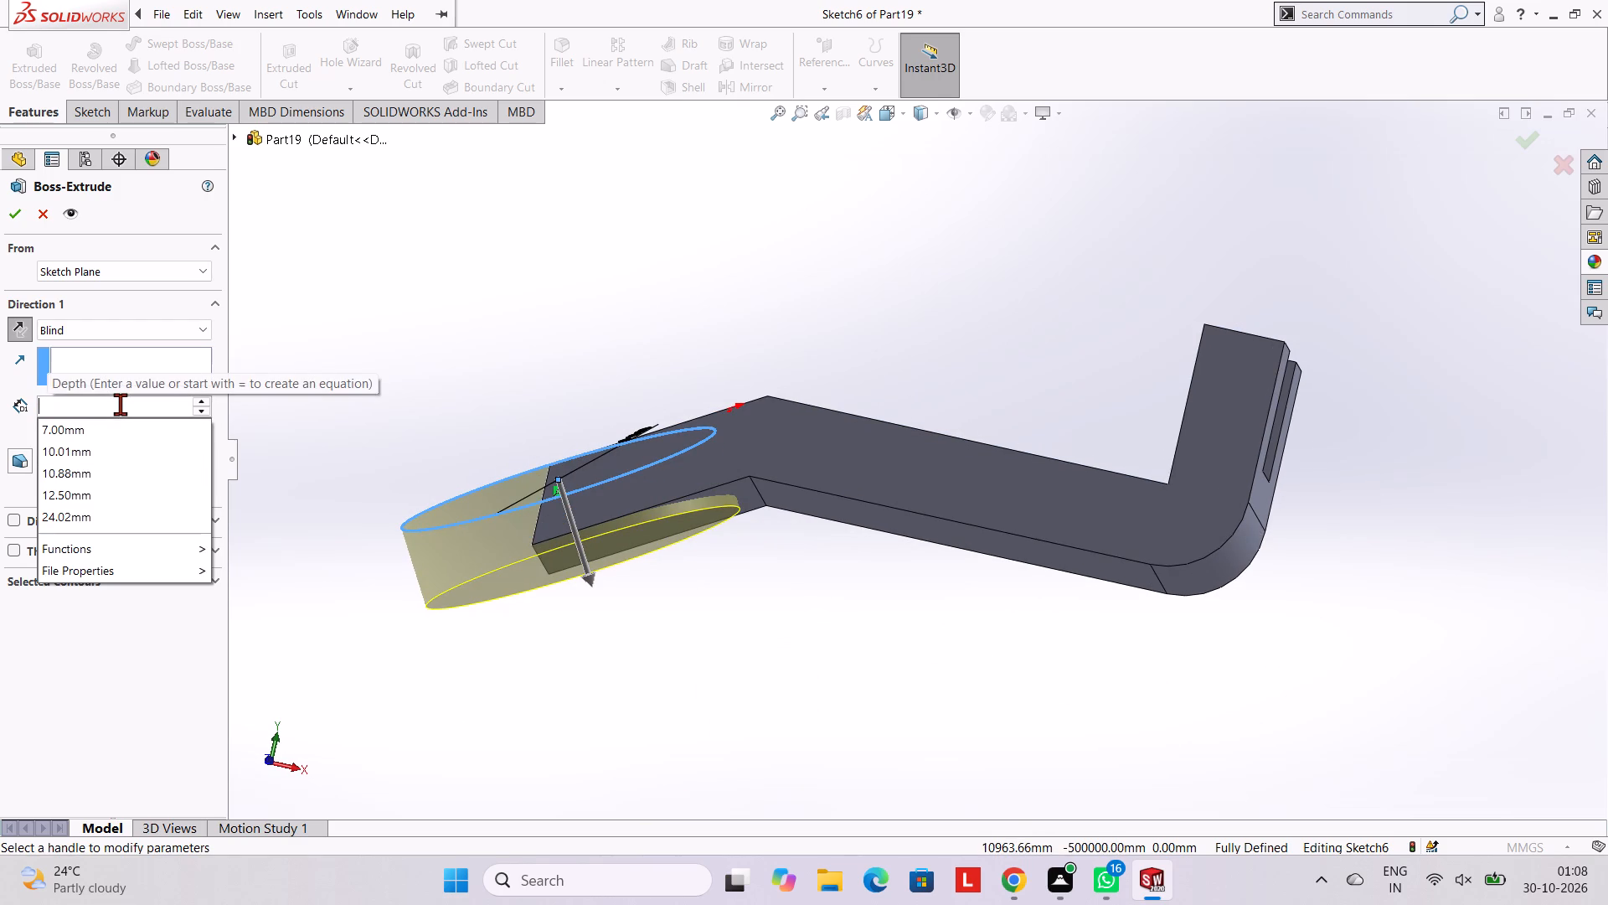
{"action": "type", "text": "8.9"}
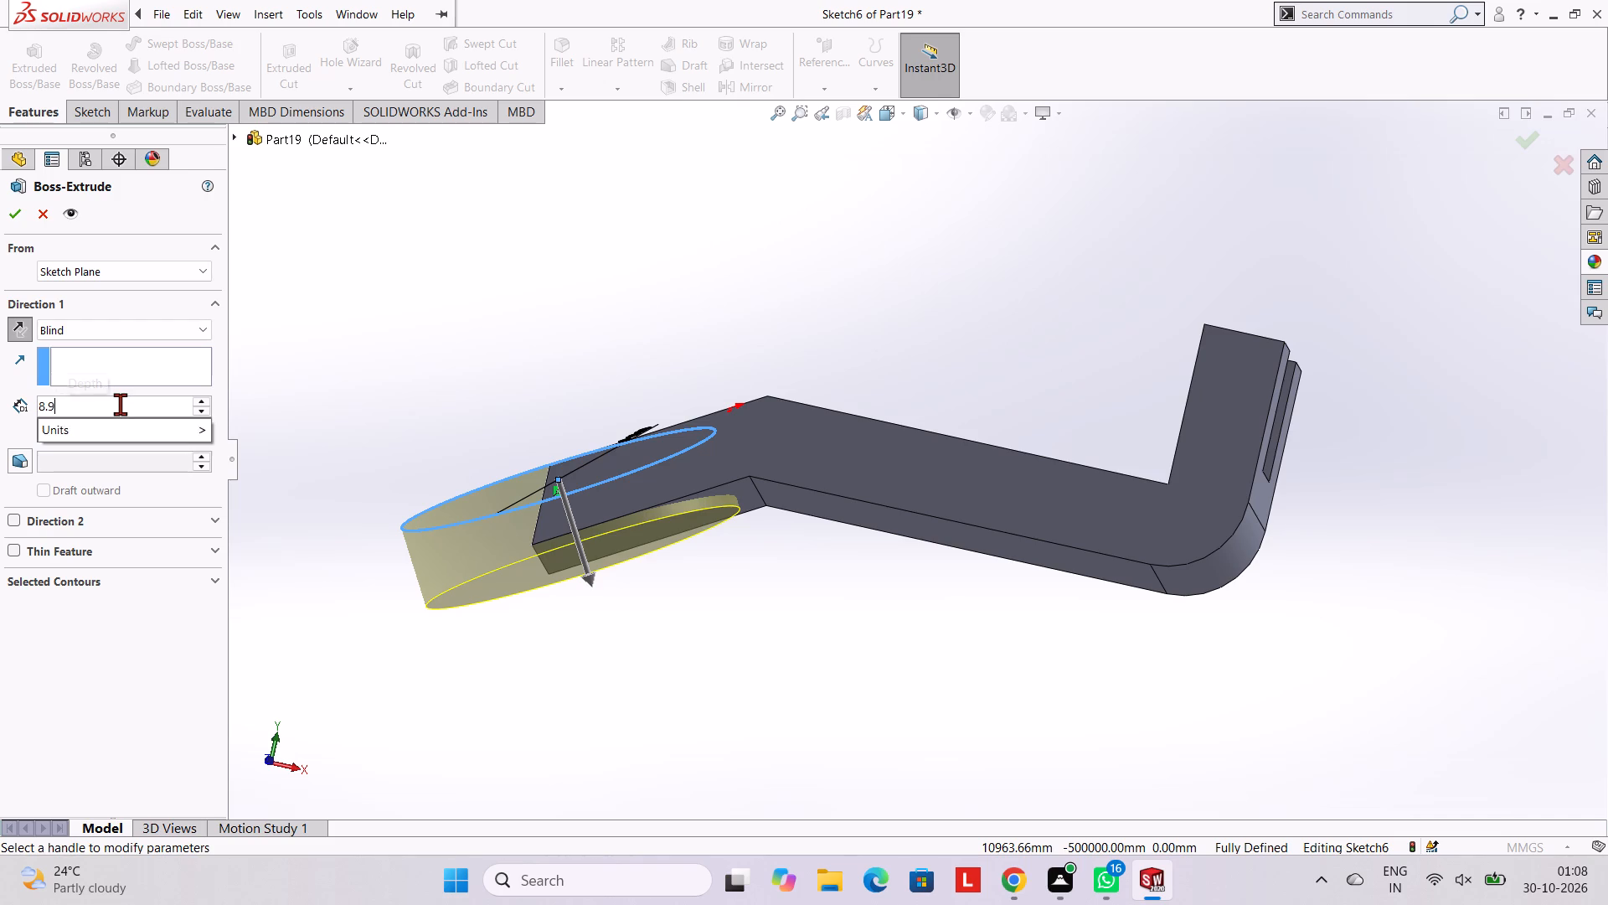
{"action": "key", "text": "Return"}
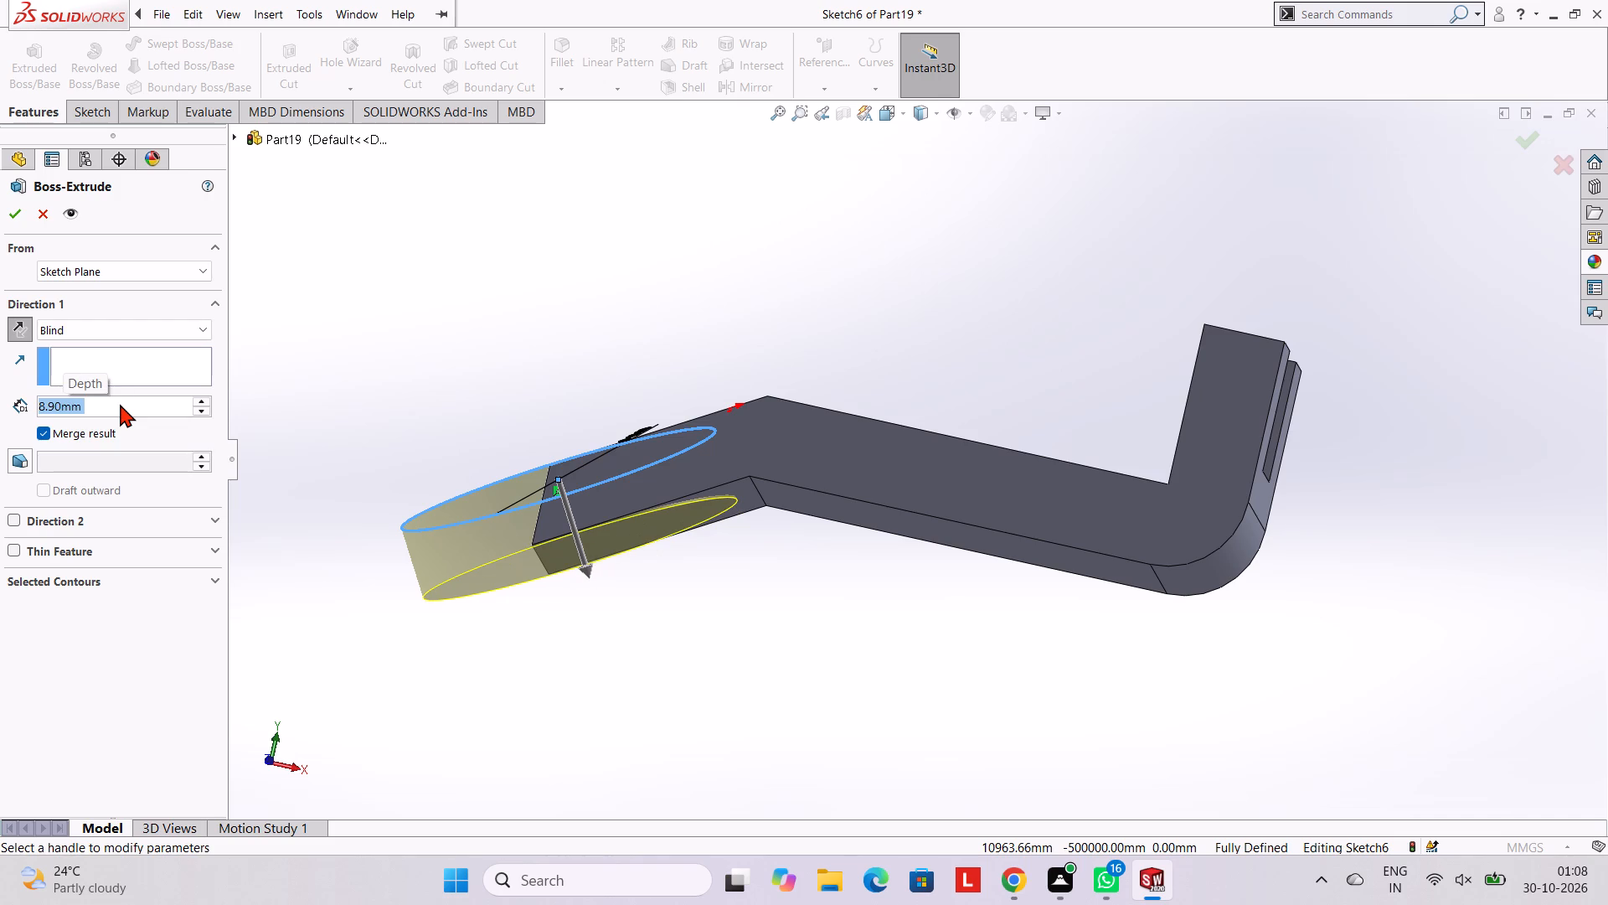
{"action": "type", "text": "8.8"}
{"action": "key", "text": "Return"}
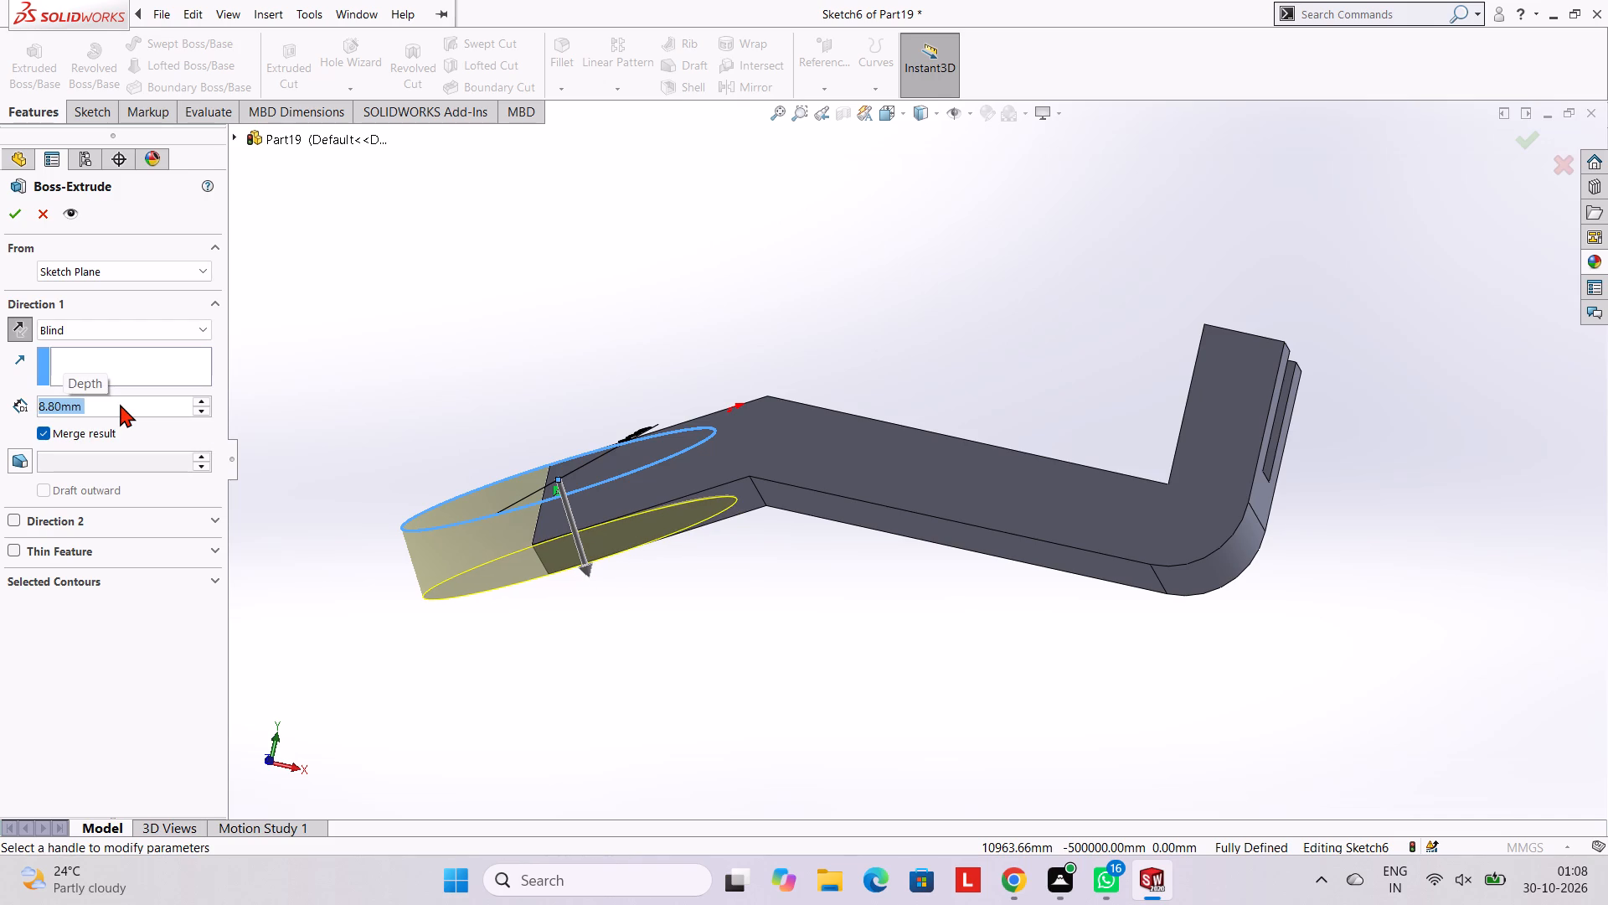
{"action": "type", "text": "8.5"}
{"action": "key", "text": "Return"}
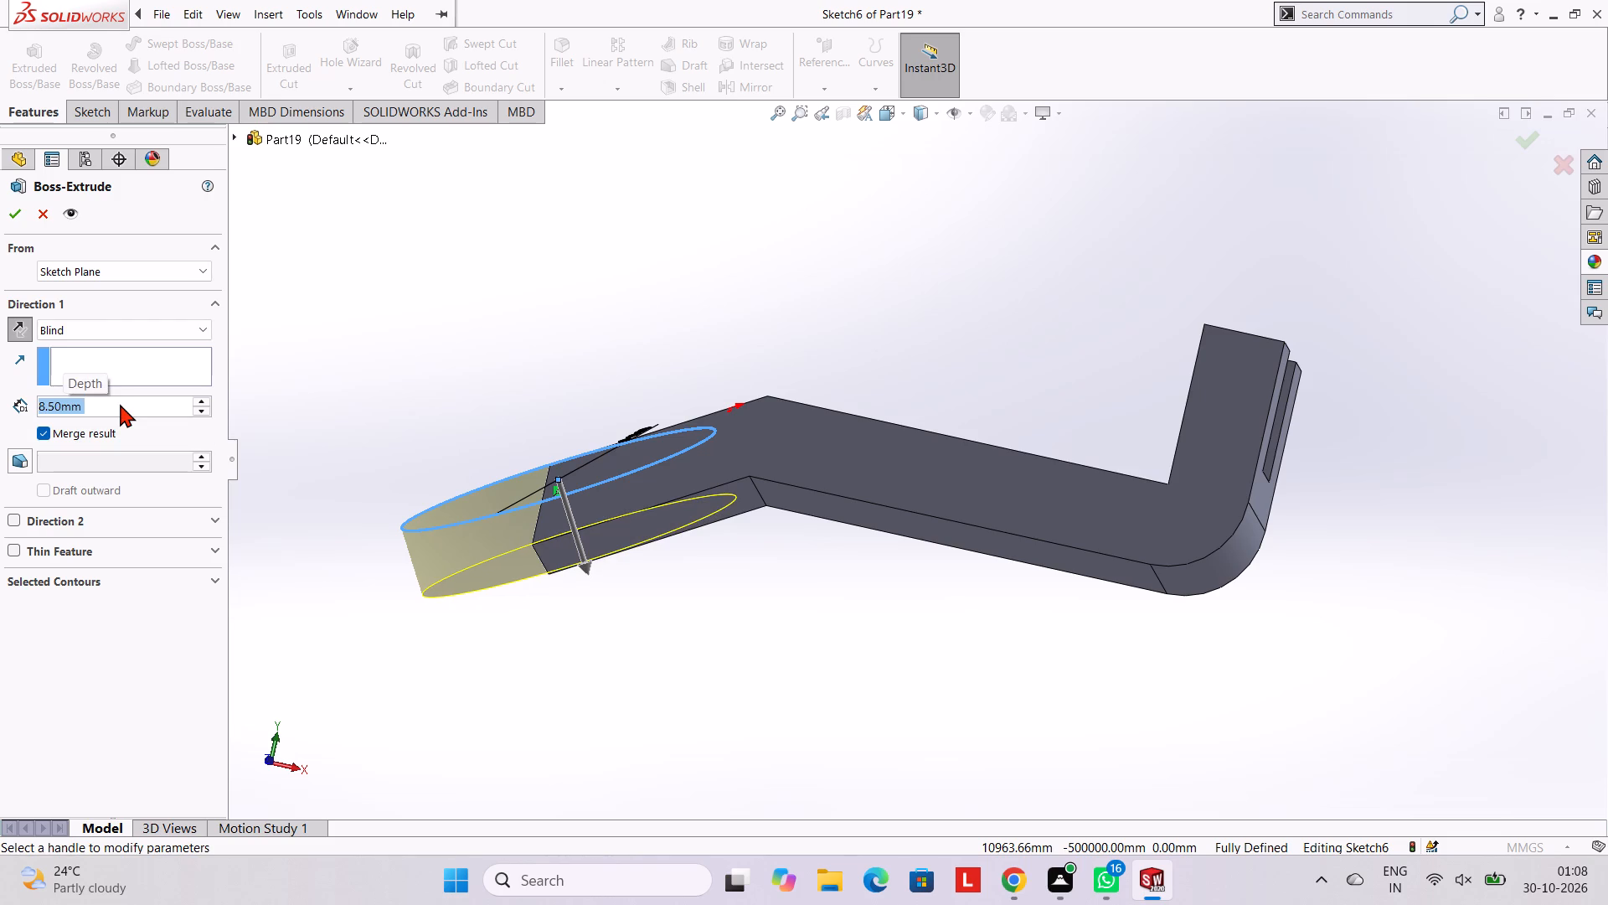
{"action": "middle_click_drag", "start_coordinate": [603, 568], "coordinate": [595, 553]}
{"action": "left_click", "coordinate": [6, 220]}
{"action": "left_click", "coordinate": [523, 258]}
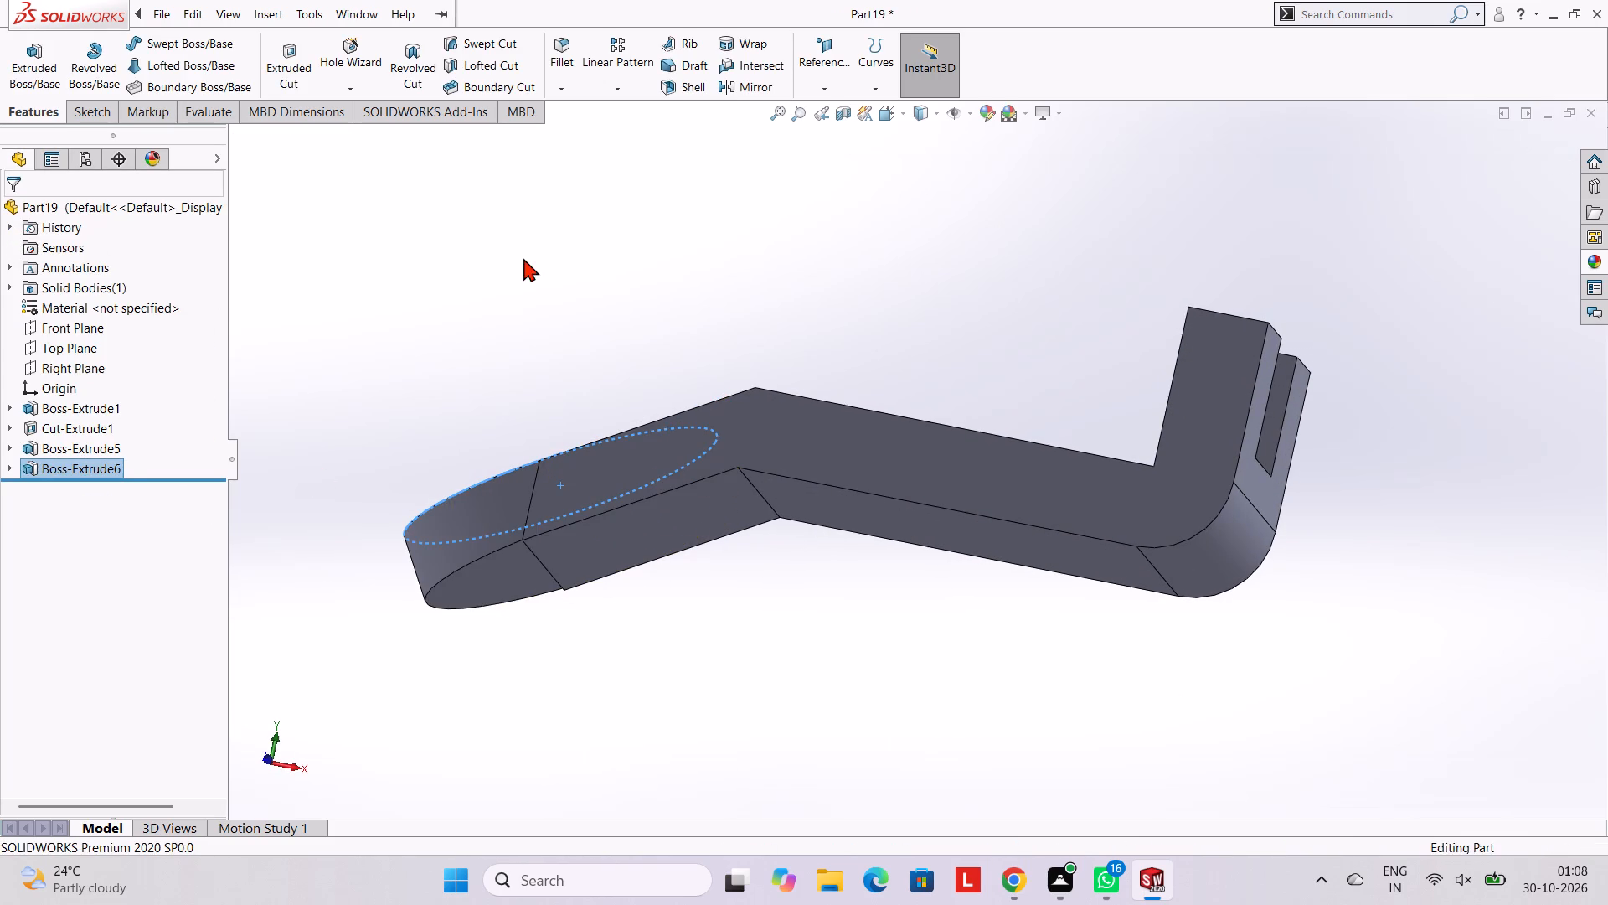
Examine the rounded end from above and below, especially where its side and underside meet the slanted arm.
{"action": "middle_click_drag", "start_coordinate": [755, 452], "coordinate": [772, 604]}
{"action": "middle_click_drag", "start_coordinate": [748, 385], "coordinate": [774, 478]}
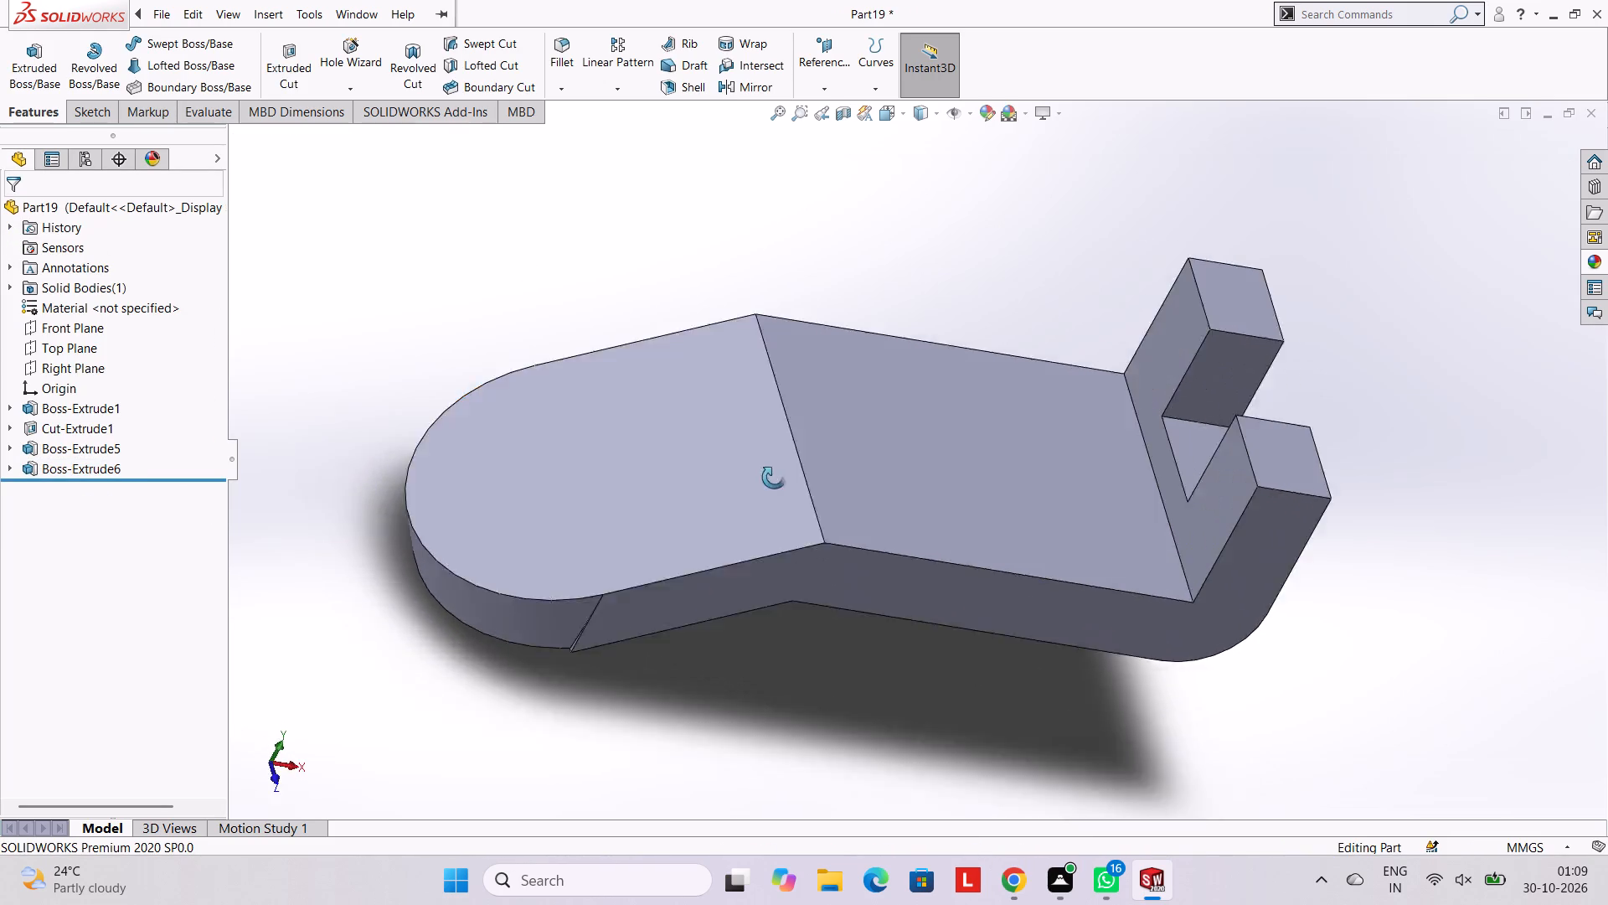
{"action": "middle_click_drag", "start_coordinate": [774, 478], "coordinate": [749, 670]}
{"action": "middle_click_drag", "start_coordinate": [786, 514], "coordinate": [705, 323]}
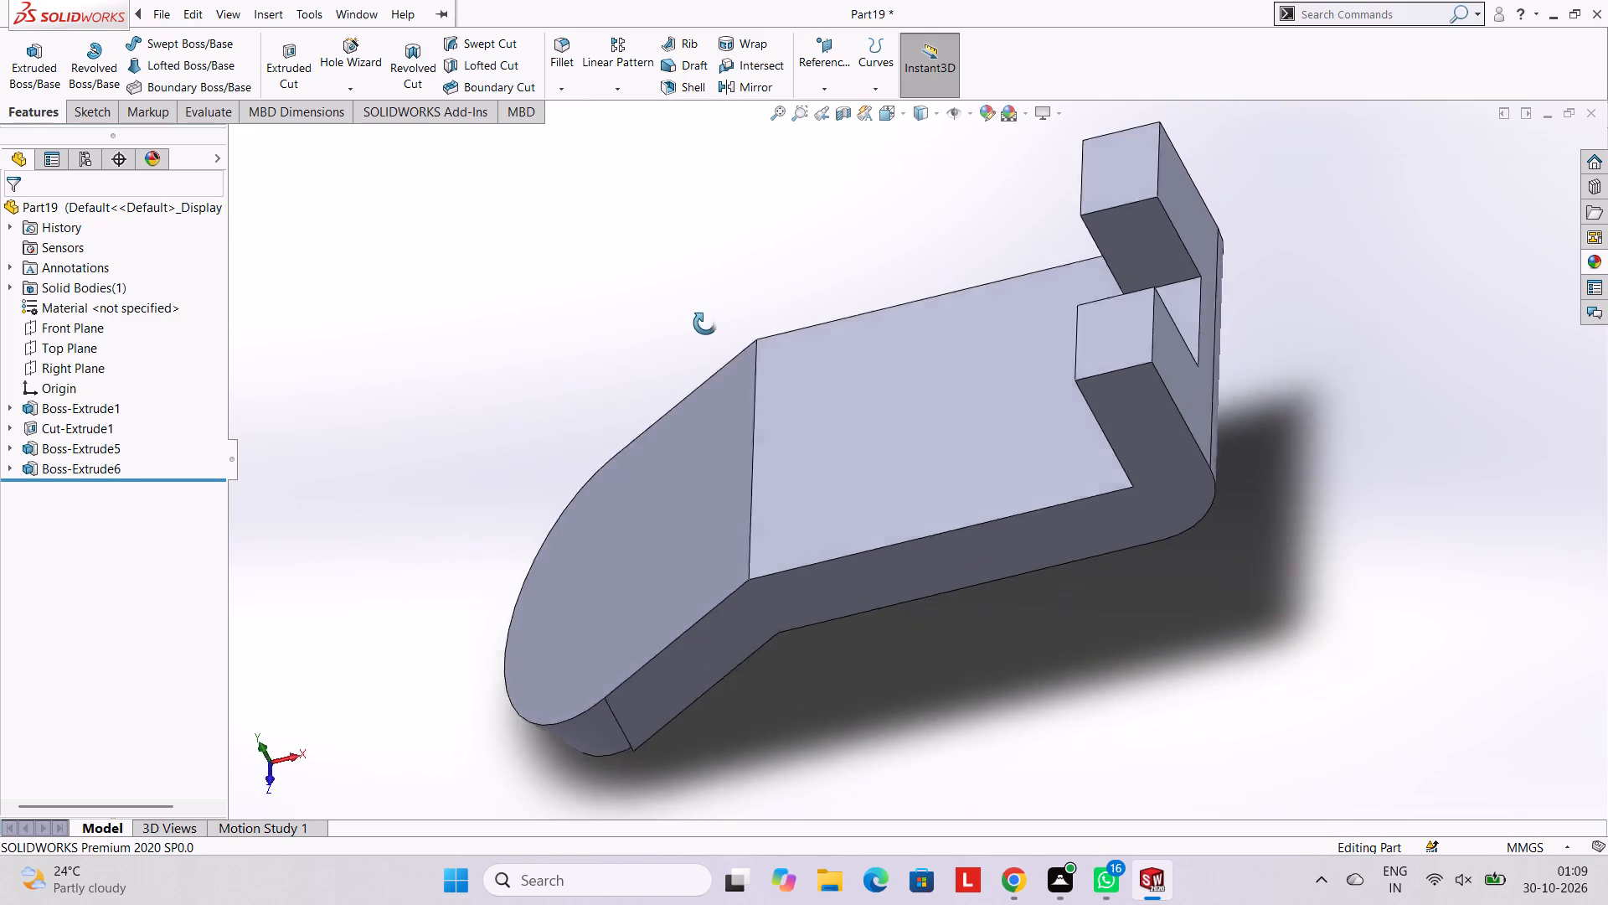
{"action": "middle_click_drag", "start_coordinate": [705, 323], "coordinate": [702, 320]}
{"action": "middle_click_drag", "start_coordinate": [836, 482], "coordinate": [987, 337]}
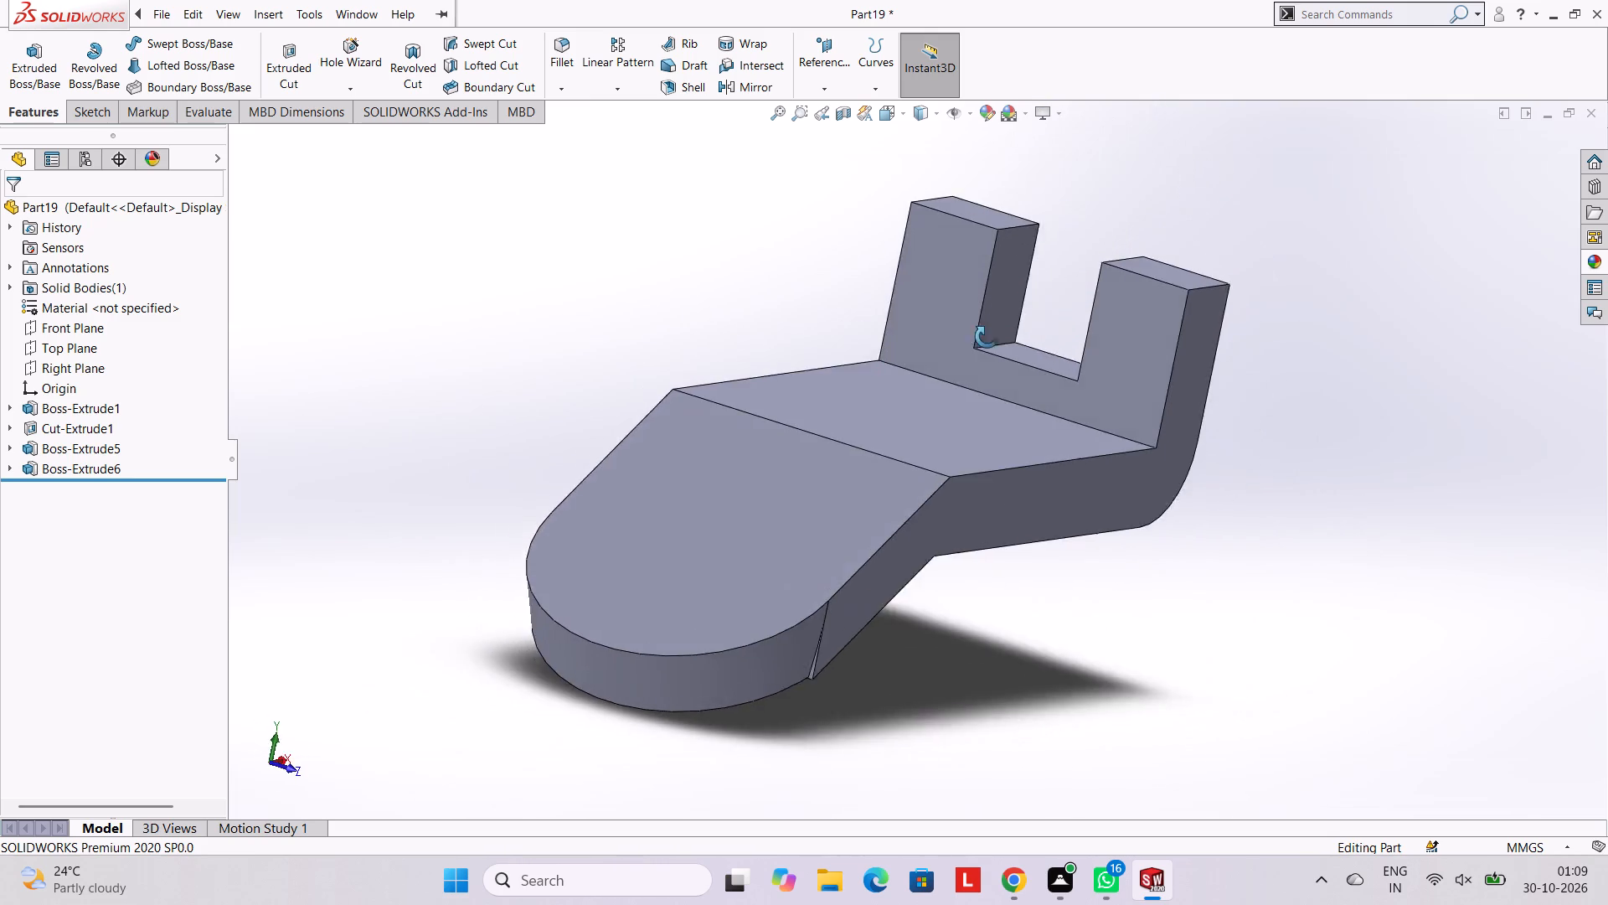
{"action": "middle_click_drag", "start_coordinate": [987, 337], "coordinate": [1018, 337]}
{"action": "scroll", "coordinate": [989, 533], "scroll_direction": "down", "scroll_amount": 4}
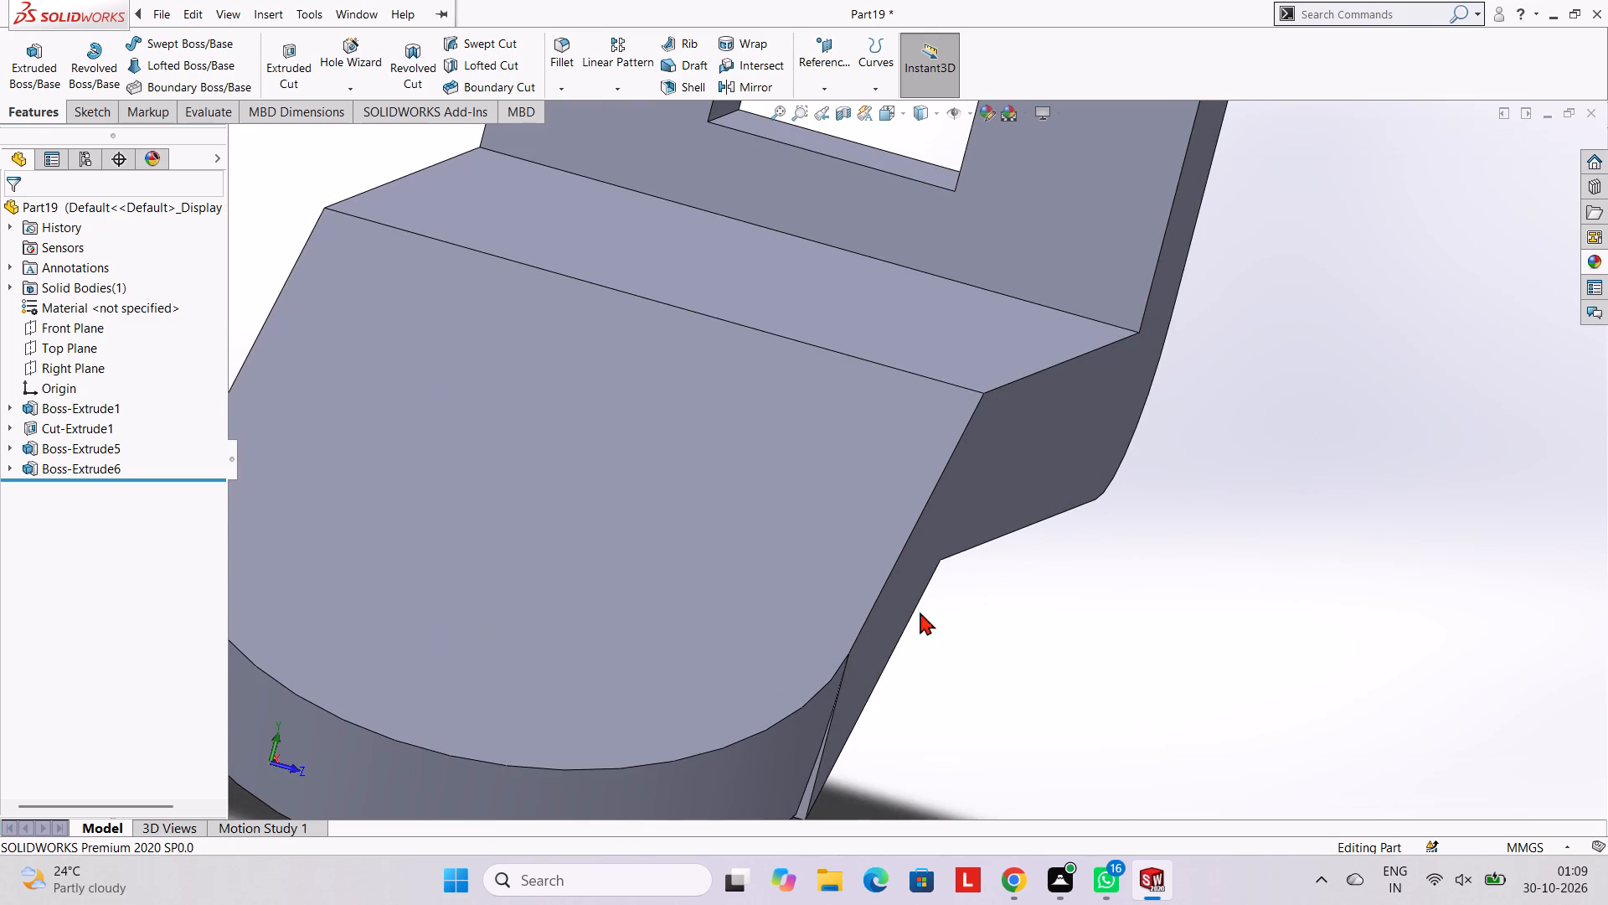
{"action": "scroll", "coordinate": [831, 711], "scroll_direction": "down", "scroll_amount": 5}
{"action": "scroll", "coordinate": [879, 671], "scroll_direction": "up", "scroll_amount": 4}
{"action": "scroll", "coordinate": [879, 661], "scroll_direction": "down", "scroll_amount": 4}
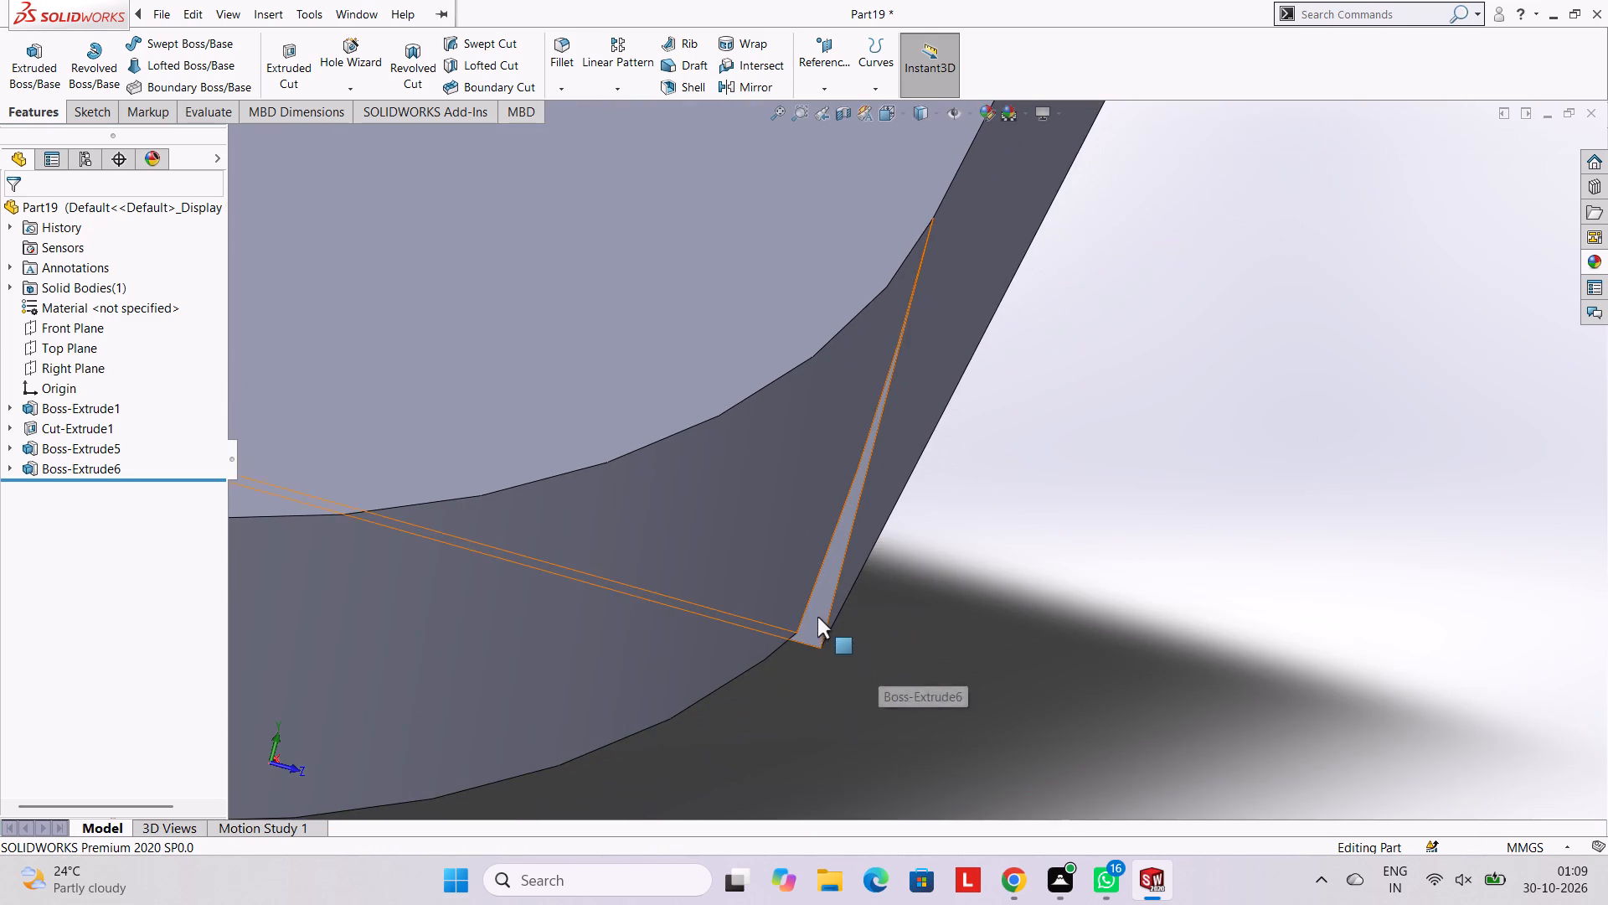
{"action": "middle_click_drag", "start_coordinate": [874, 568], "coordinate": [899, 412]}
{"action": "scroll", "coordinate": [796, 487], "scroll_direction": "down", "scroll_amount": 4}
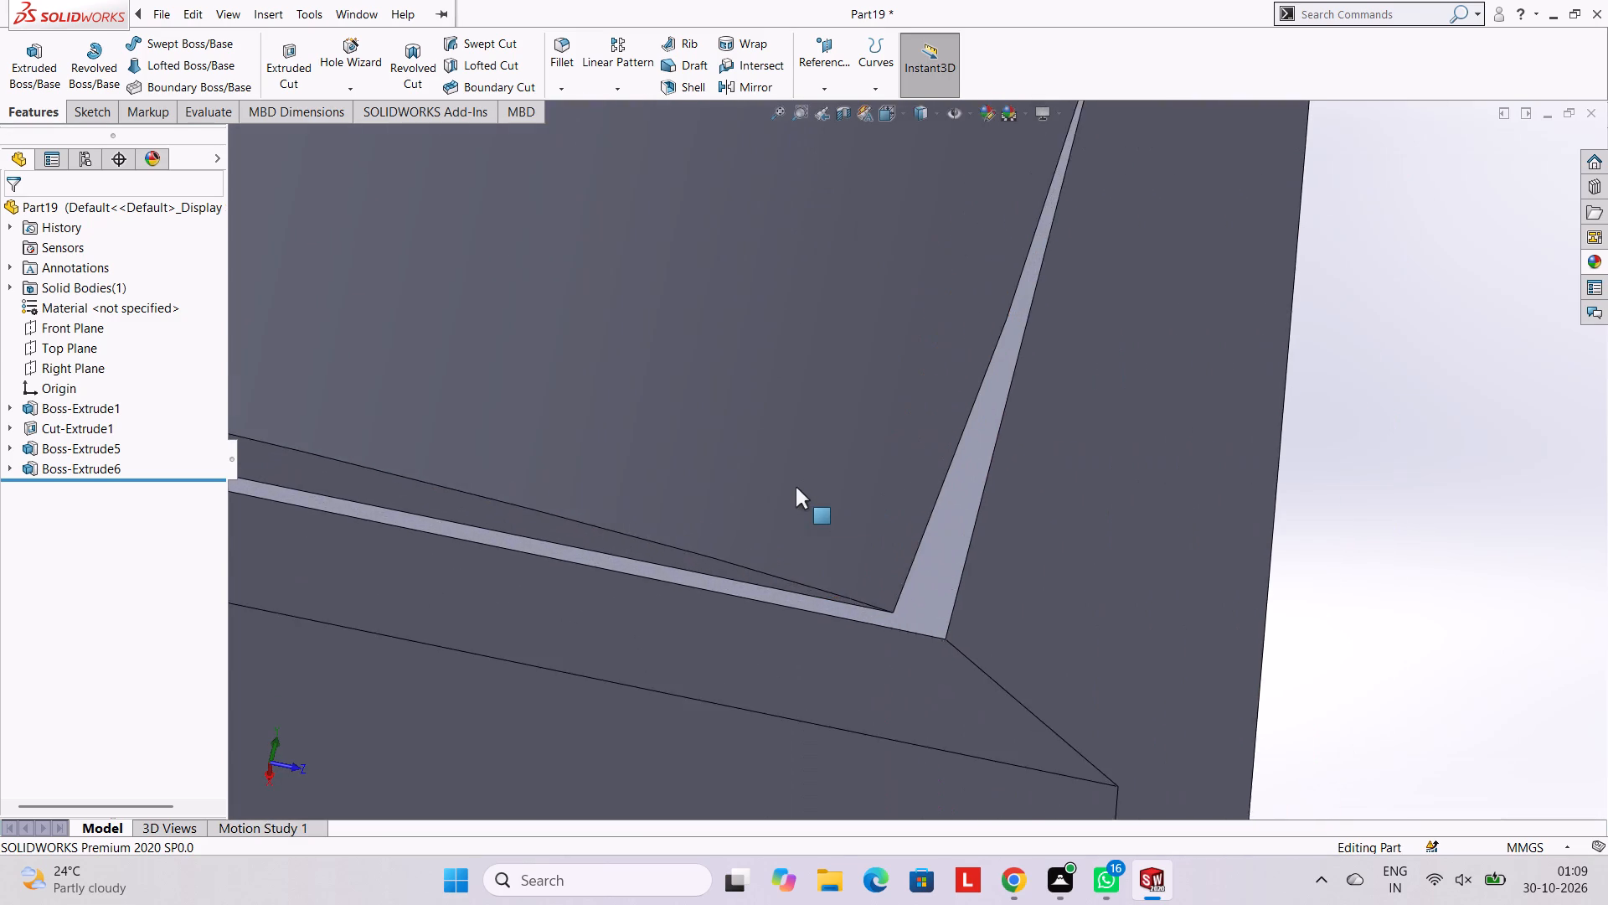
{"action": "scroll", "coordinate": [801, 491], "scroll_direction": "up", "scroll_amount": 10}
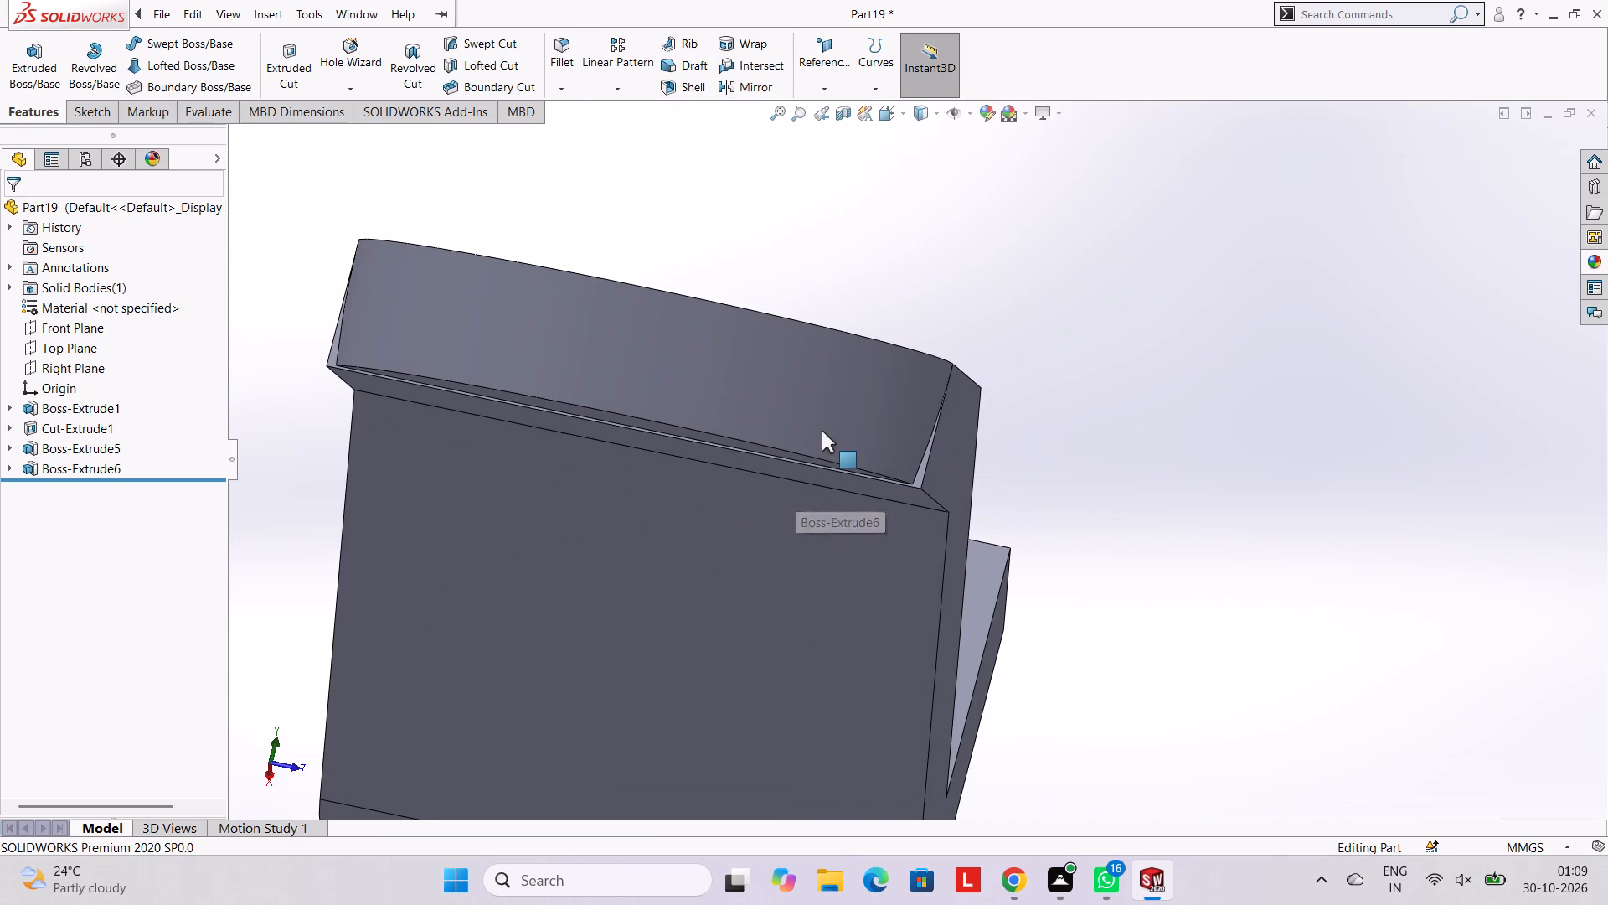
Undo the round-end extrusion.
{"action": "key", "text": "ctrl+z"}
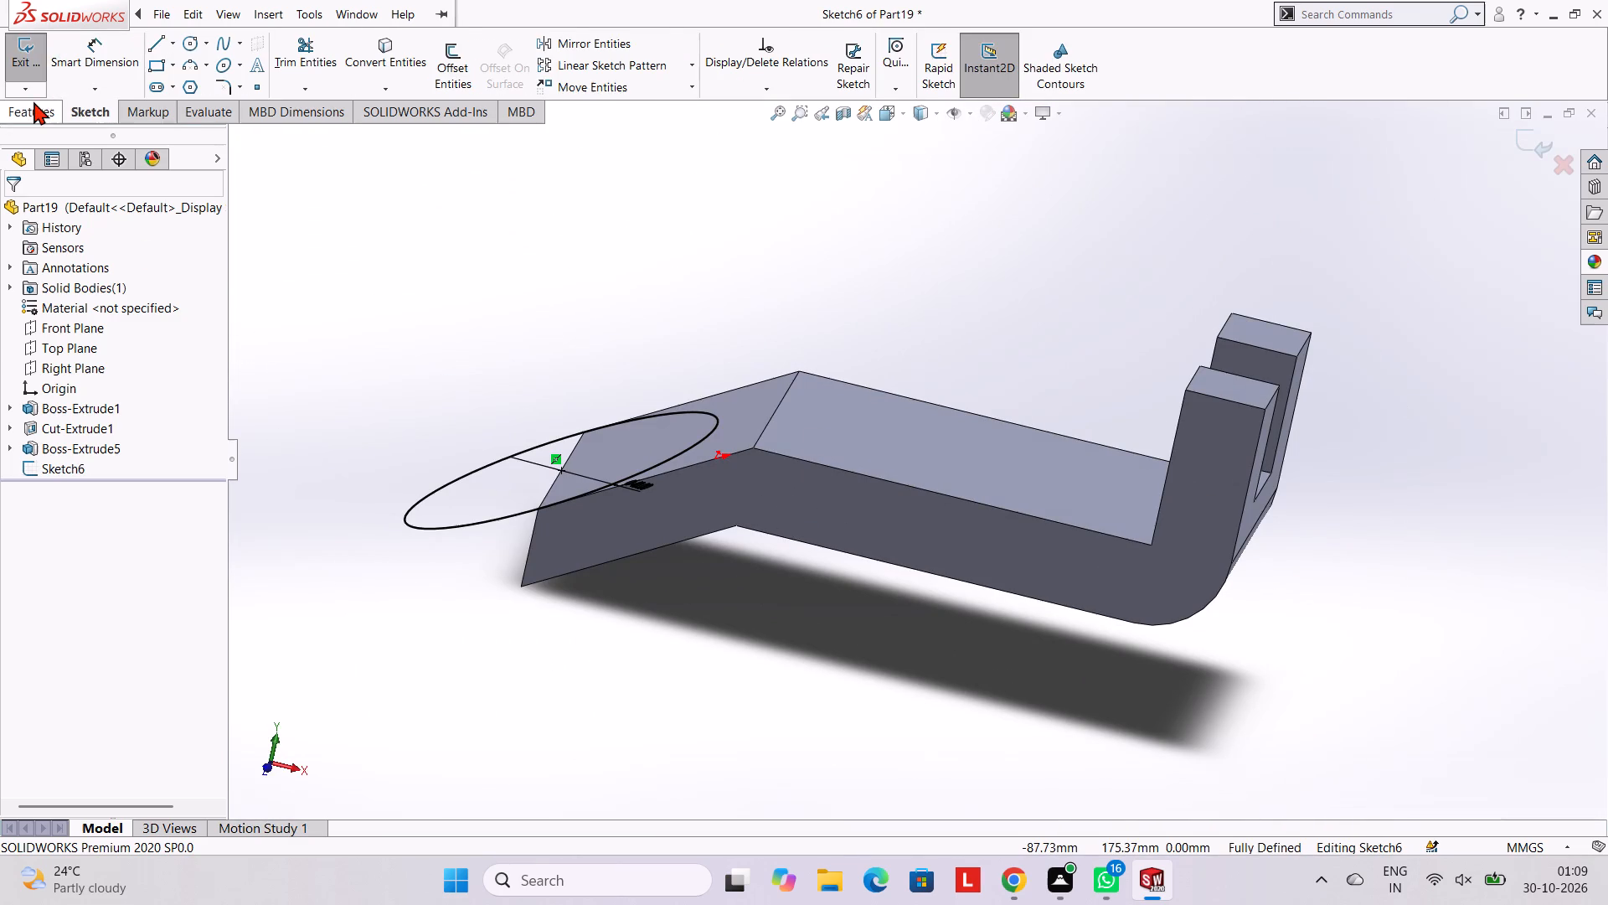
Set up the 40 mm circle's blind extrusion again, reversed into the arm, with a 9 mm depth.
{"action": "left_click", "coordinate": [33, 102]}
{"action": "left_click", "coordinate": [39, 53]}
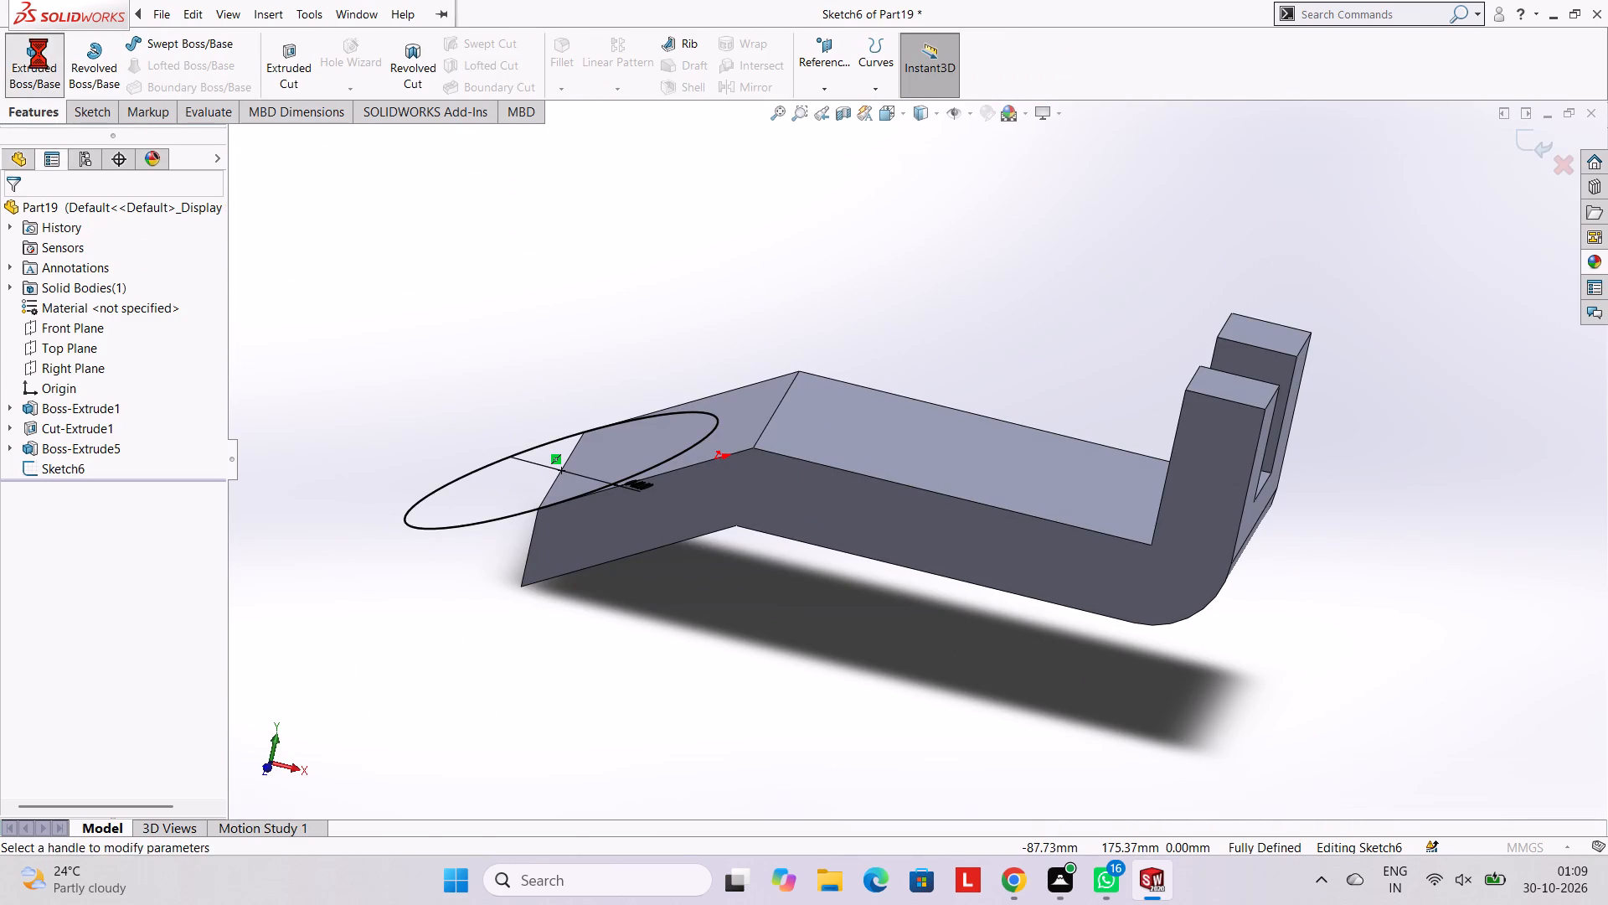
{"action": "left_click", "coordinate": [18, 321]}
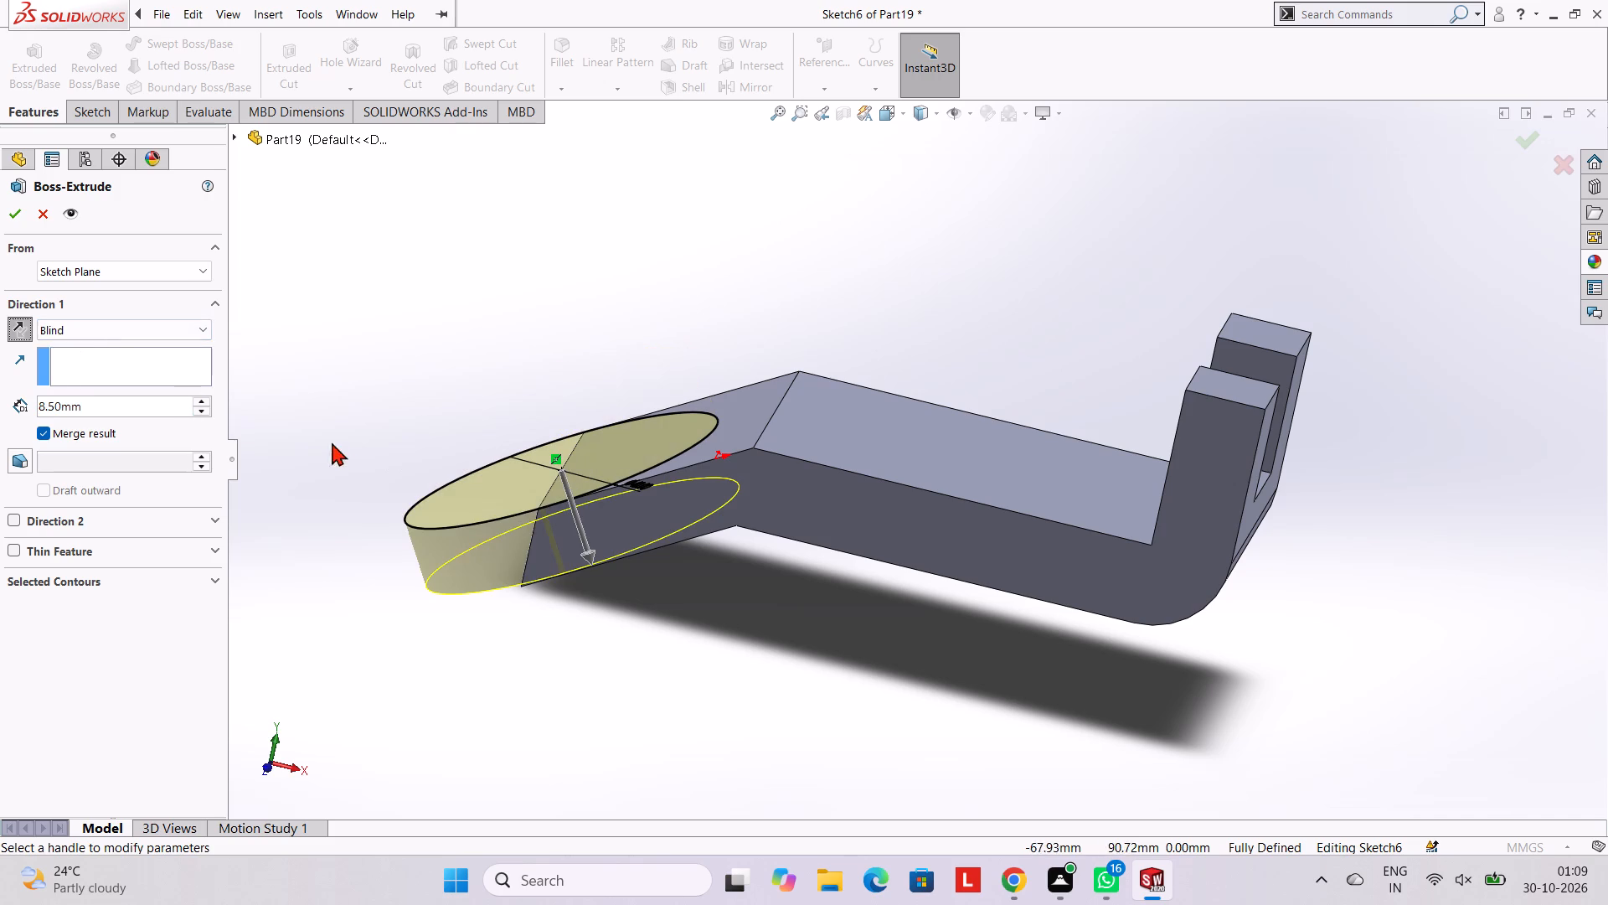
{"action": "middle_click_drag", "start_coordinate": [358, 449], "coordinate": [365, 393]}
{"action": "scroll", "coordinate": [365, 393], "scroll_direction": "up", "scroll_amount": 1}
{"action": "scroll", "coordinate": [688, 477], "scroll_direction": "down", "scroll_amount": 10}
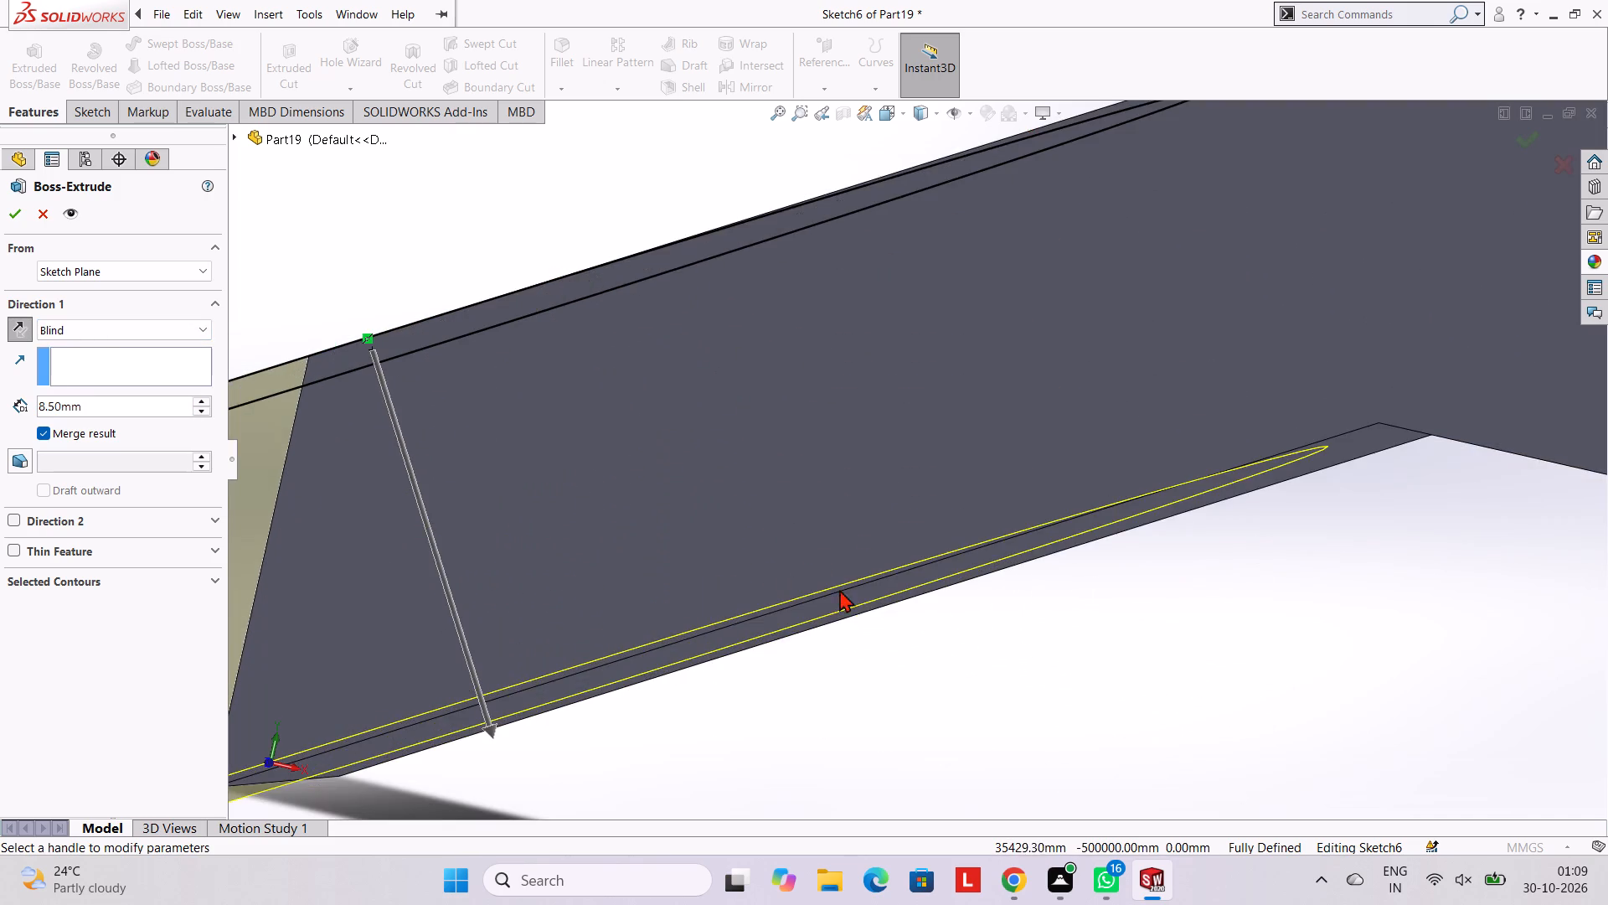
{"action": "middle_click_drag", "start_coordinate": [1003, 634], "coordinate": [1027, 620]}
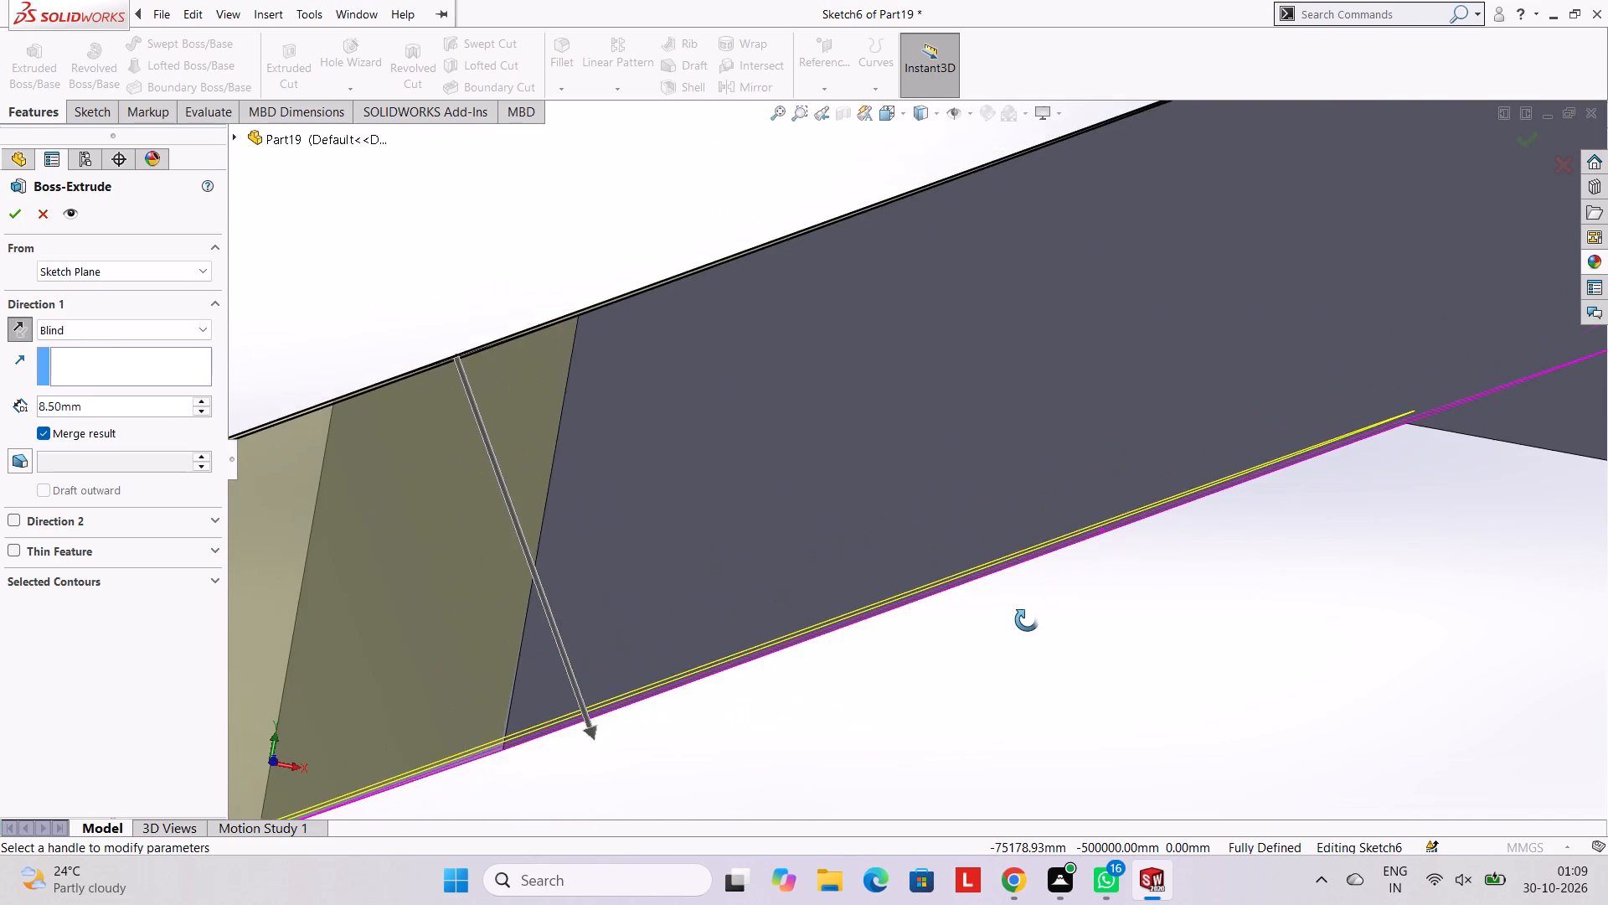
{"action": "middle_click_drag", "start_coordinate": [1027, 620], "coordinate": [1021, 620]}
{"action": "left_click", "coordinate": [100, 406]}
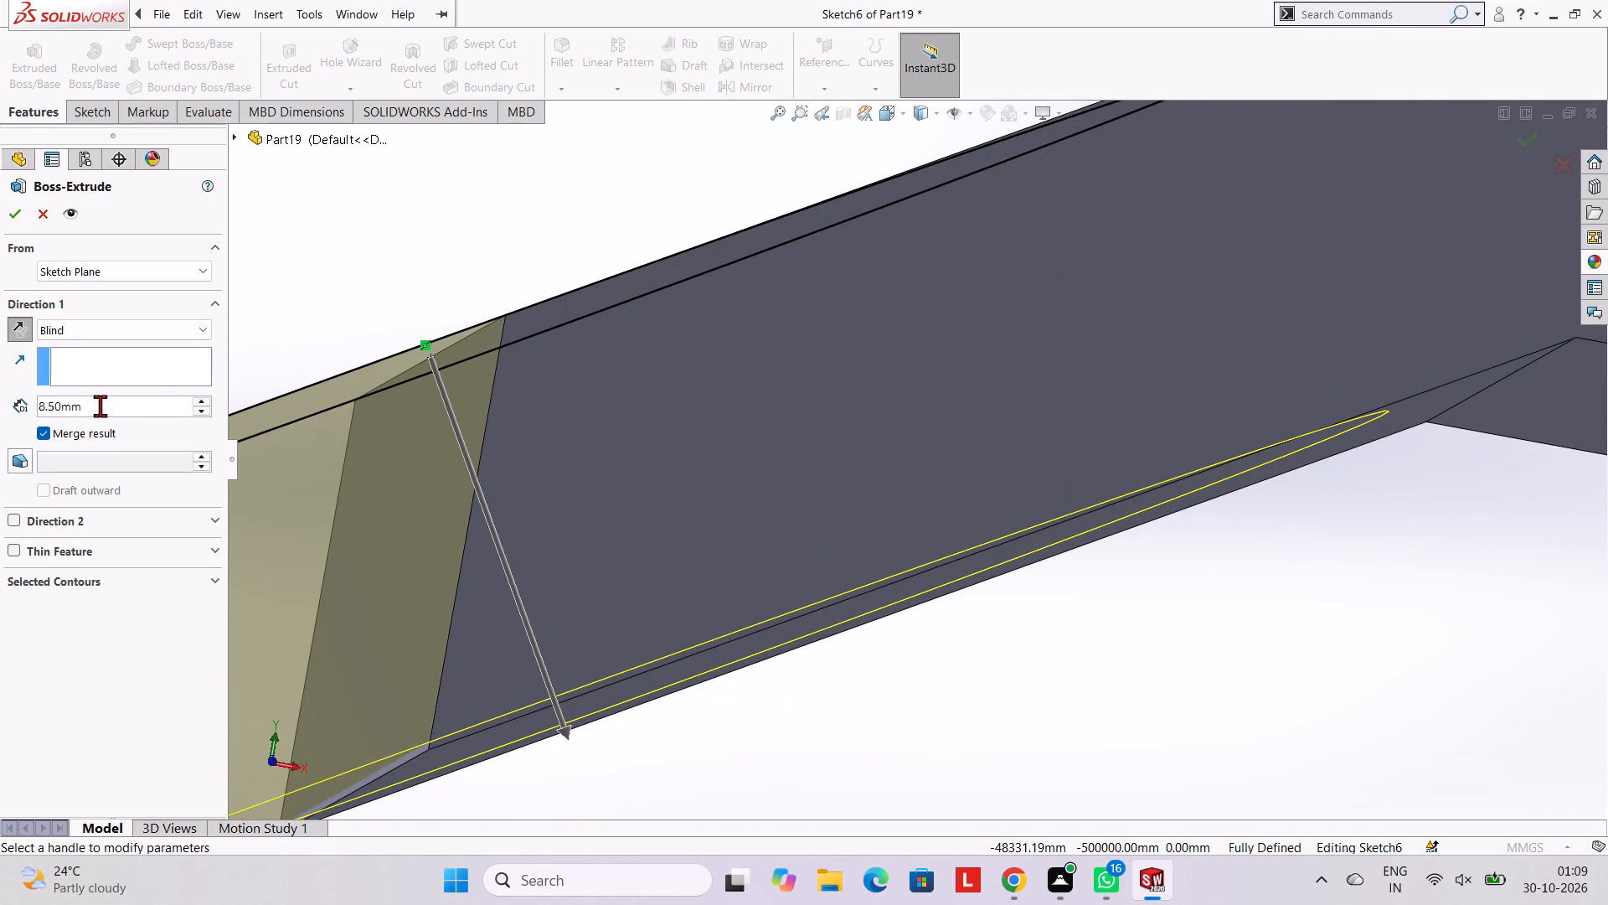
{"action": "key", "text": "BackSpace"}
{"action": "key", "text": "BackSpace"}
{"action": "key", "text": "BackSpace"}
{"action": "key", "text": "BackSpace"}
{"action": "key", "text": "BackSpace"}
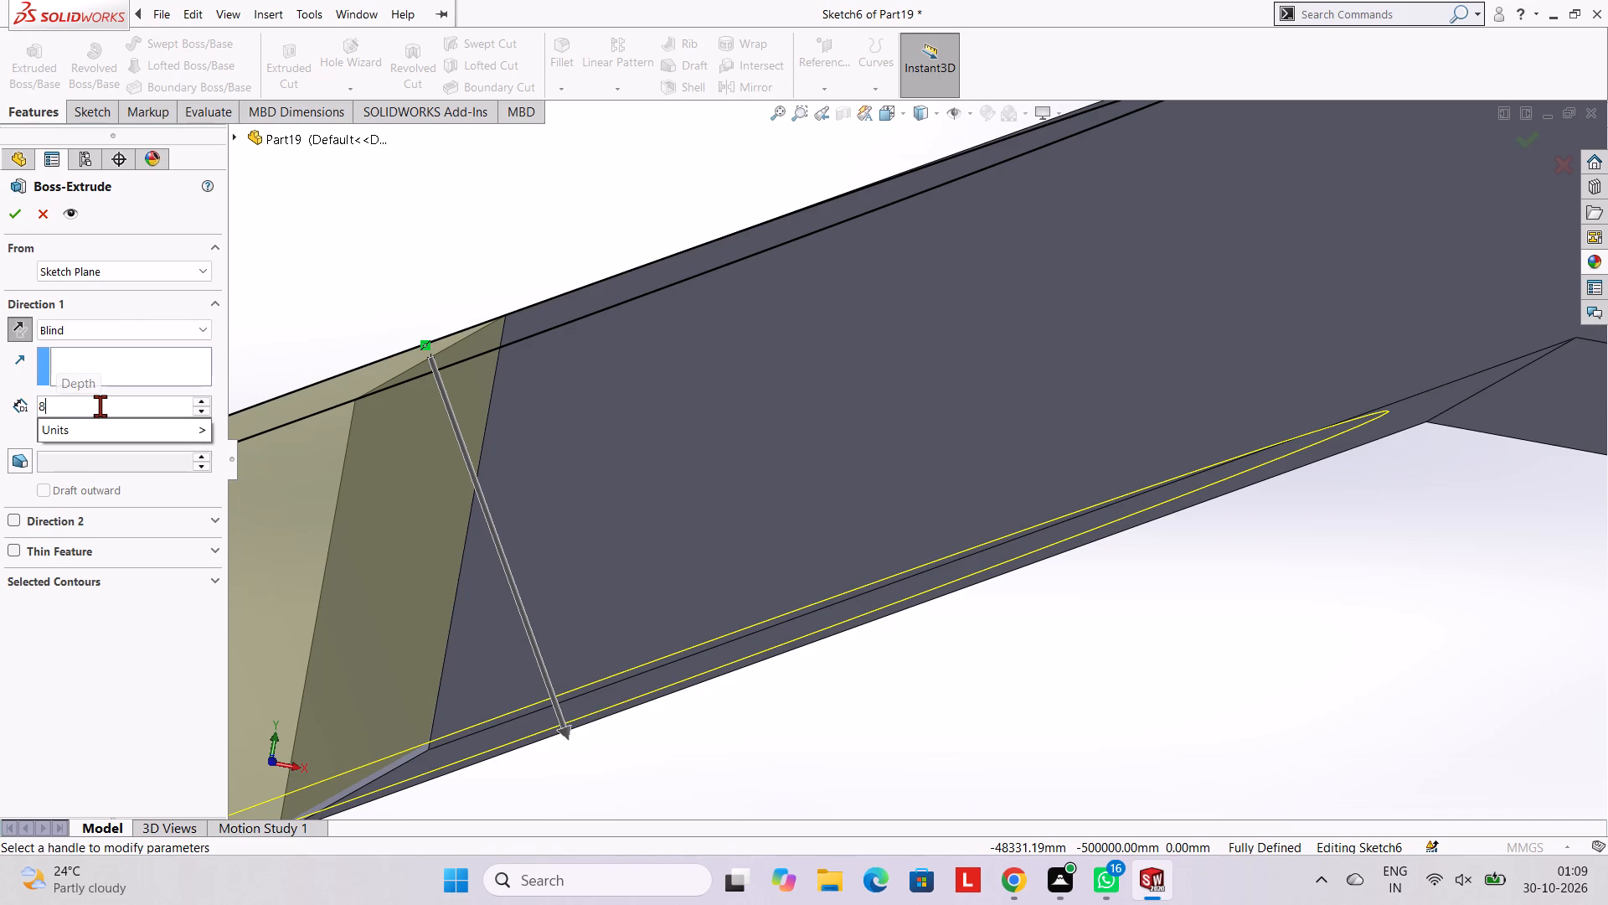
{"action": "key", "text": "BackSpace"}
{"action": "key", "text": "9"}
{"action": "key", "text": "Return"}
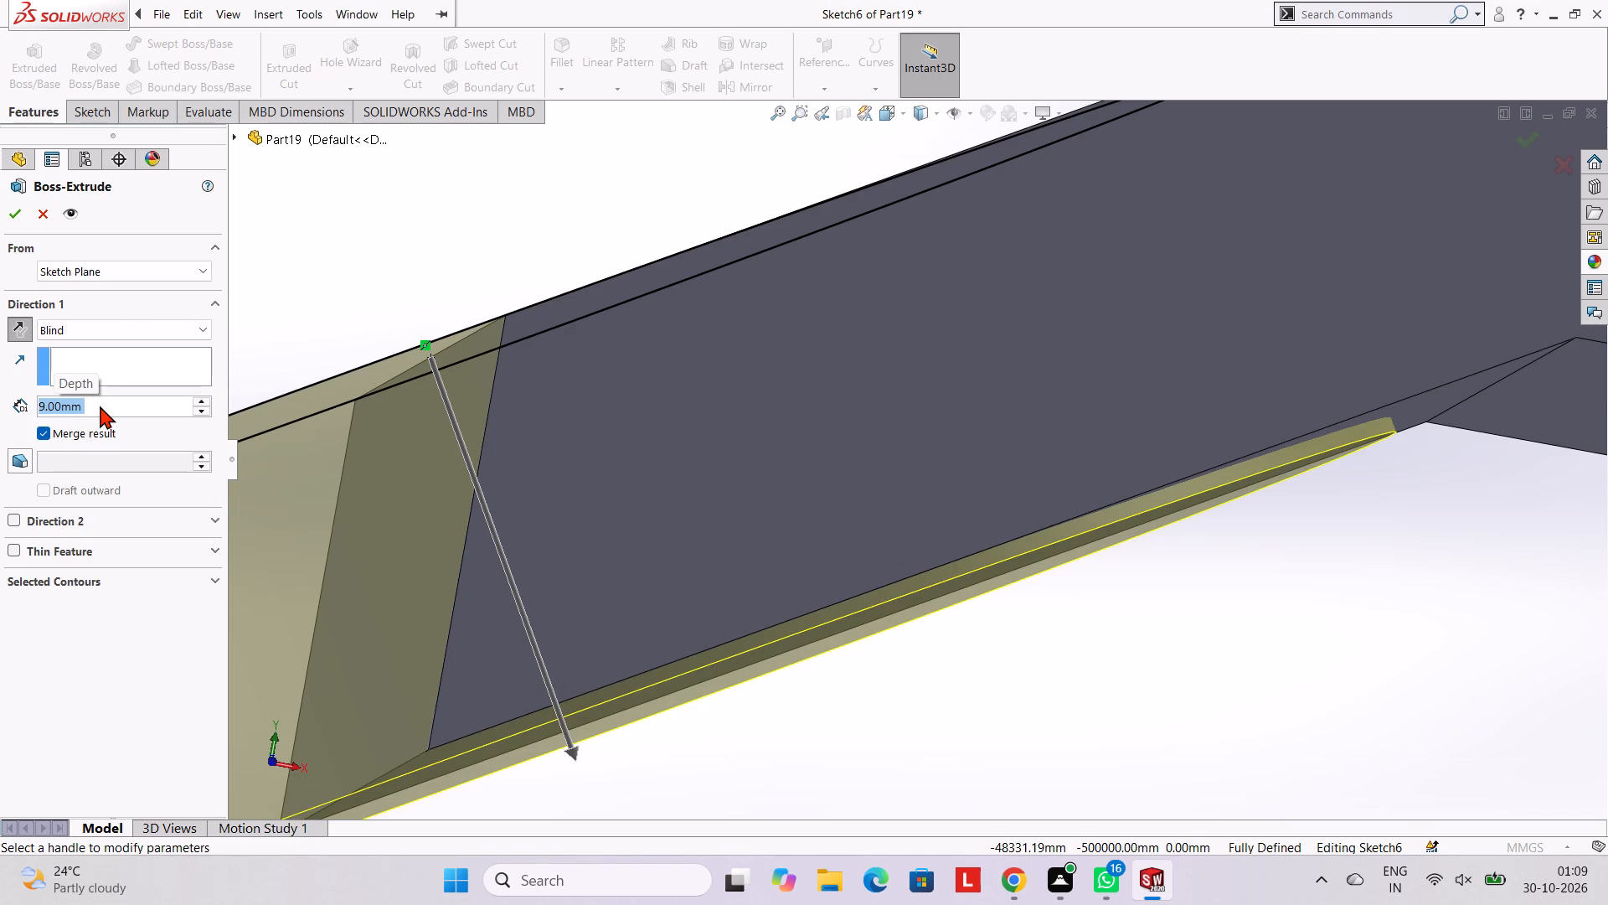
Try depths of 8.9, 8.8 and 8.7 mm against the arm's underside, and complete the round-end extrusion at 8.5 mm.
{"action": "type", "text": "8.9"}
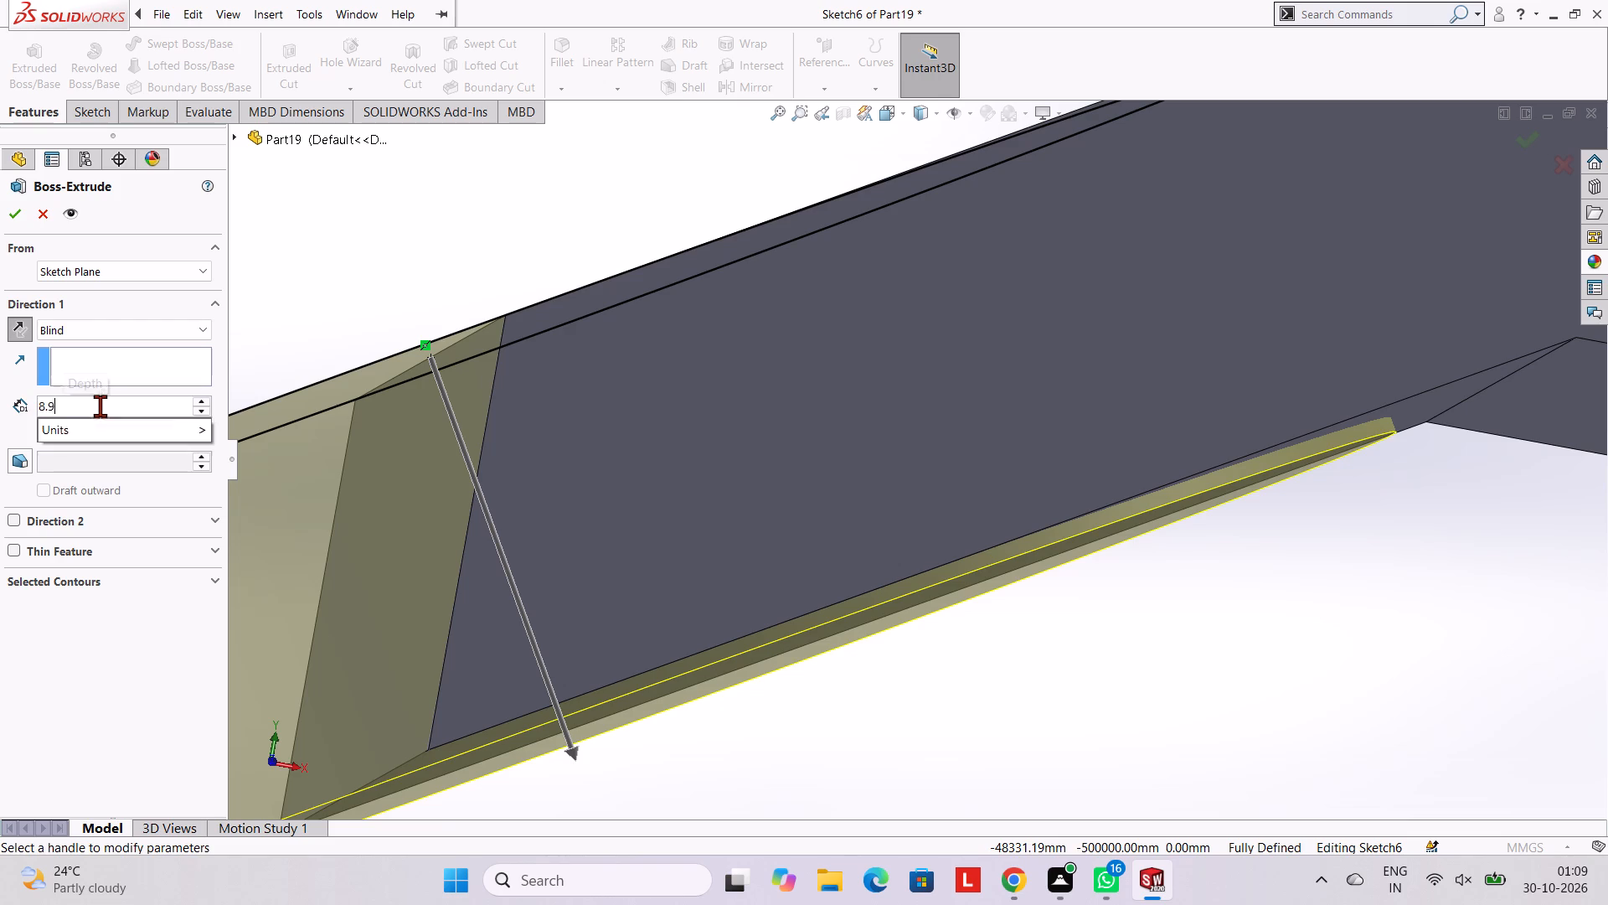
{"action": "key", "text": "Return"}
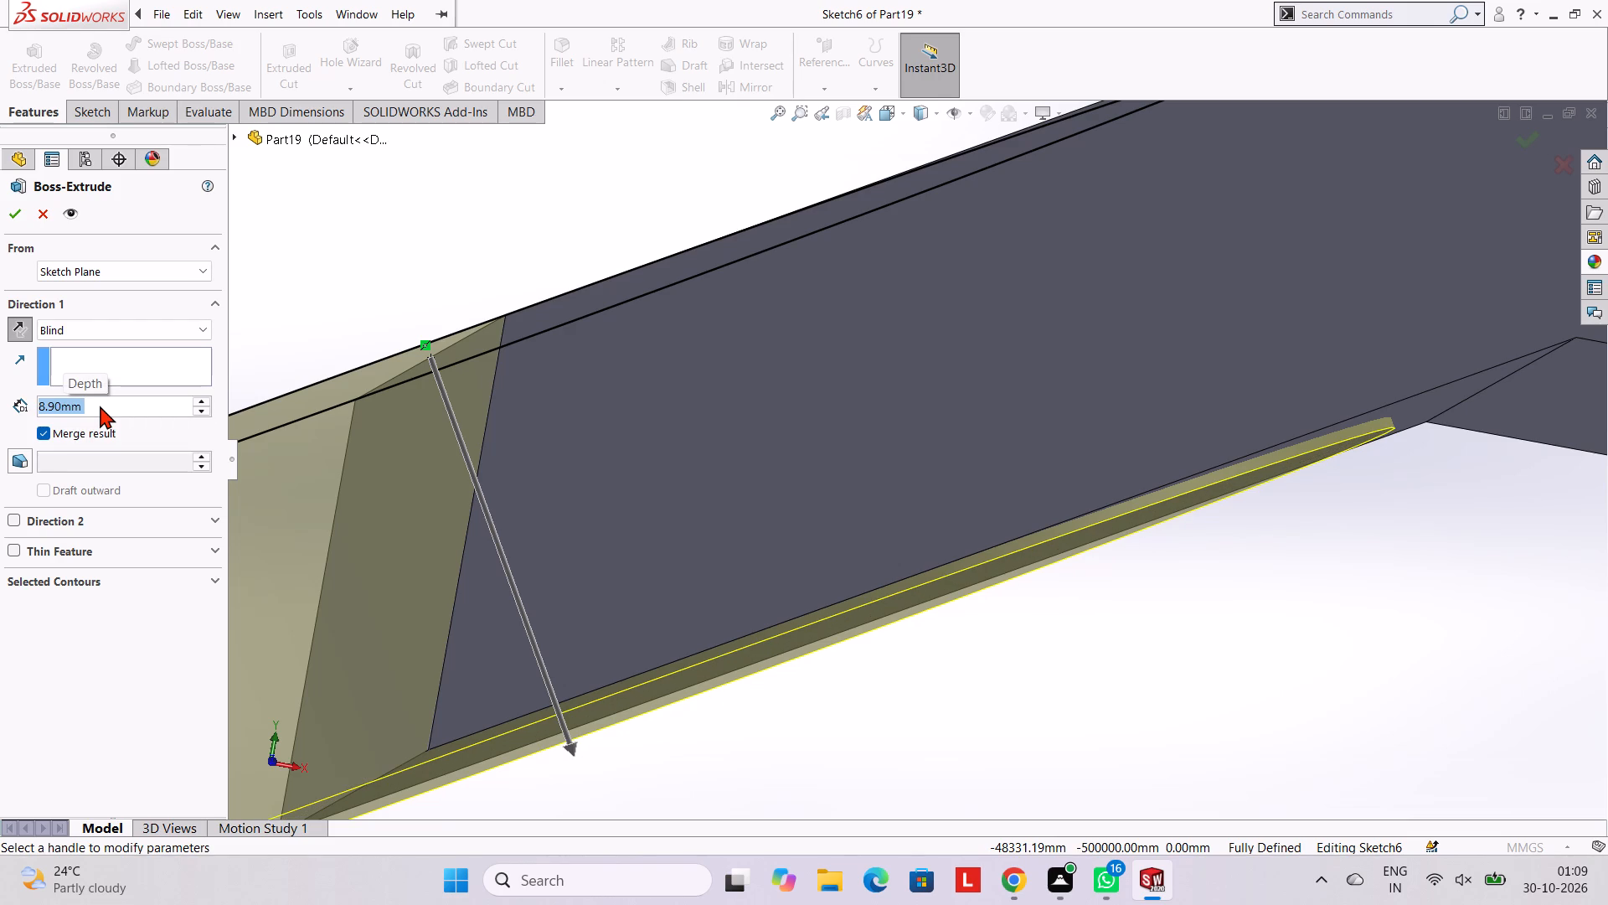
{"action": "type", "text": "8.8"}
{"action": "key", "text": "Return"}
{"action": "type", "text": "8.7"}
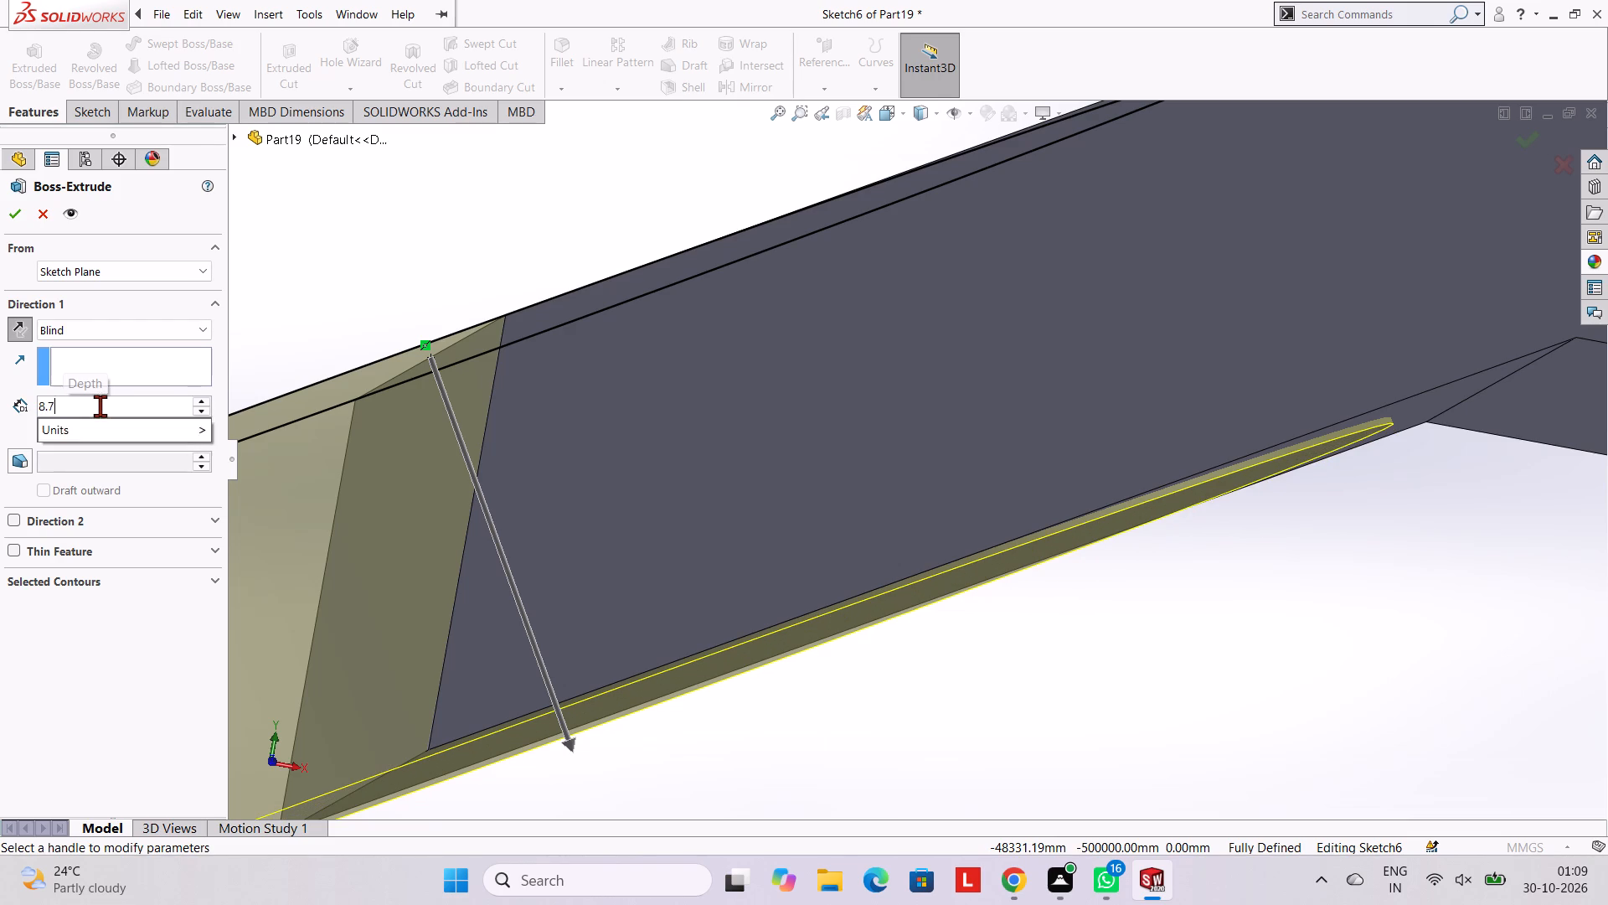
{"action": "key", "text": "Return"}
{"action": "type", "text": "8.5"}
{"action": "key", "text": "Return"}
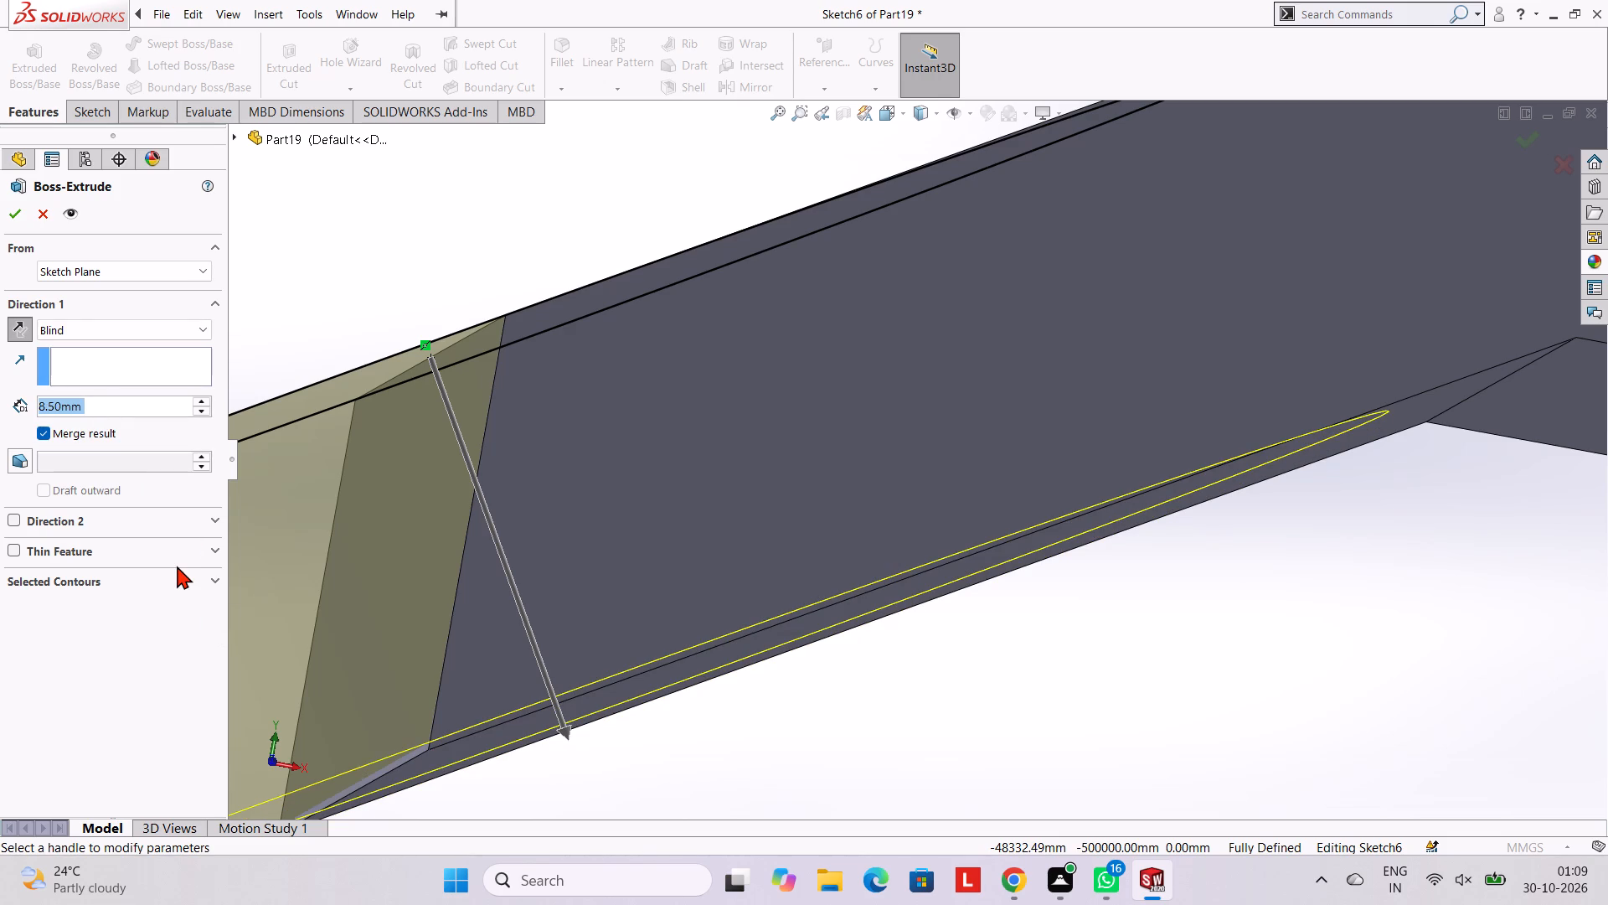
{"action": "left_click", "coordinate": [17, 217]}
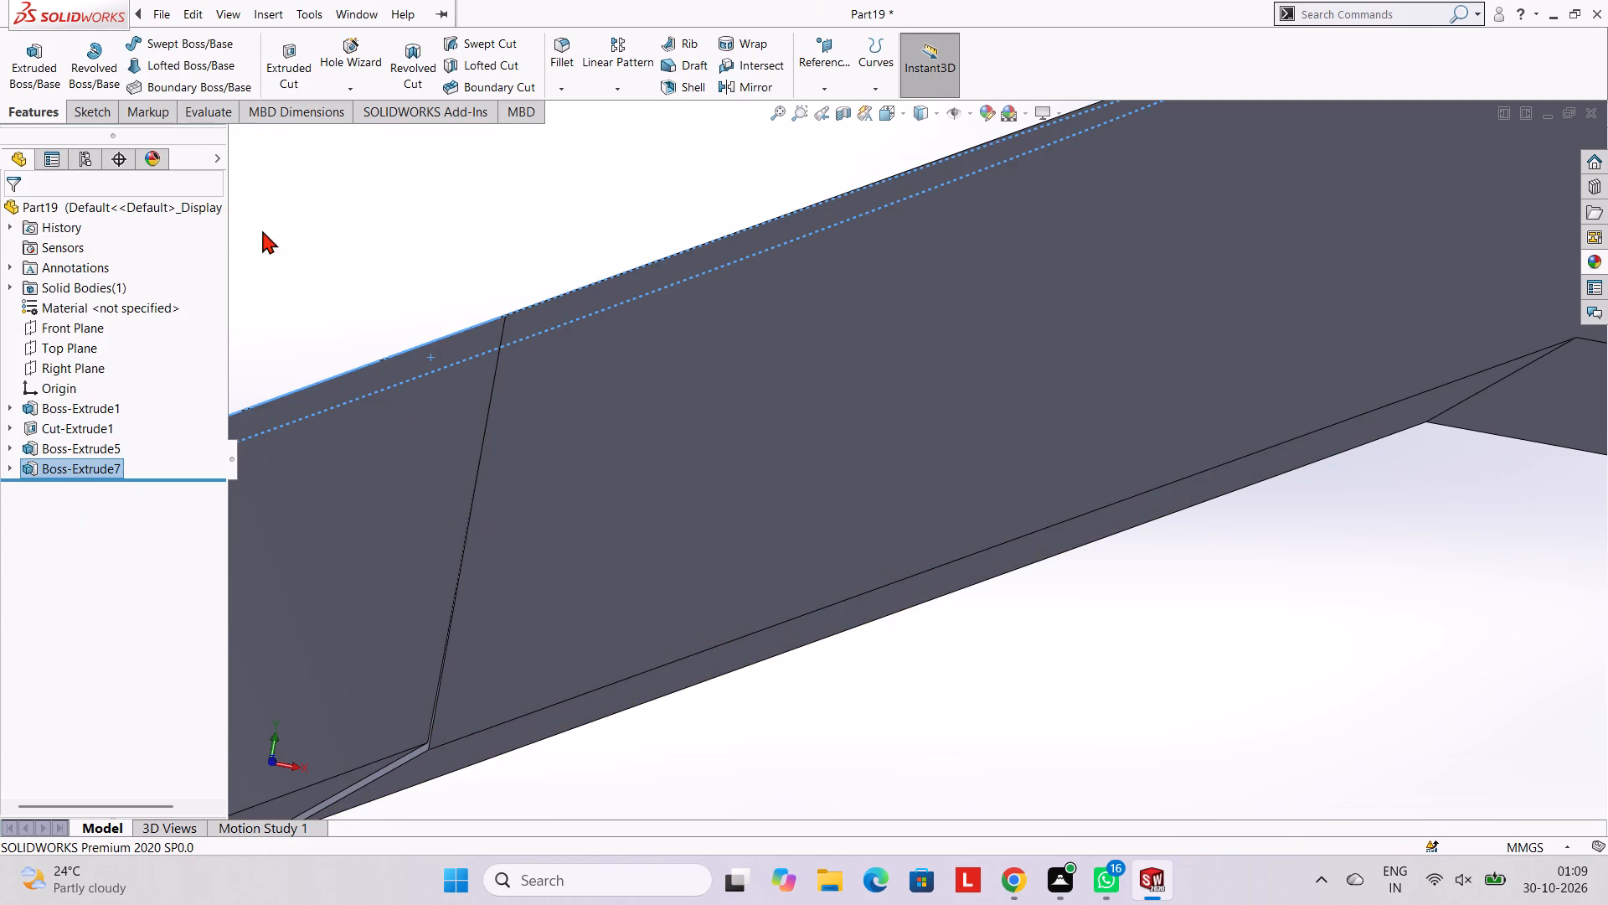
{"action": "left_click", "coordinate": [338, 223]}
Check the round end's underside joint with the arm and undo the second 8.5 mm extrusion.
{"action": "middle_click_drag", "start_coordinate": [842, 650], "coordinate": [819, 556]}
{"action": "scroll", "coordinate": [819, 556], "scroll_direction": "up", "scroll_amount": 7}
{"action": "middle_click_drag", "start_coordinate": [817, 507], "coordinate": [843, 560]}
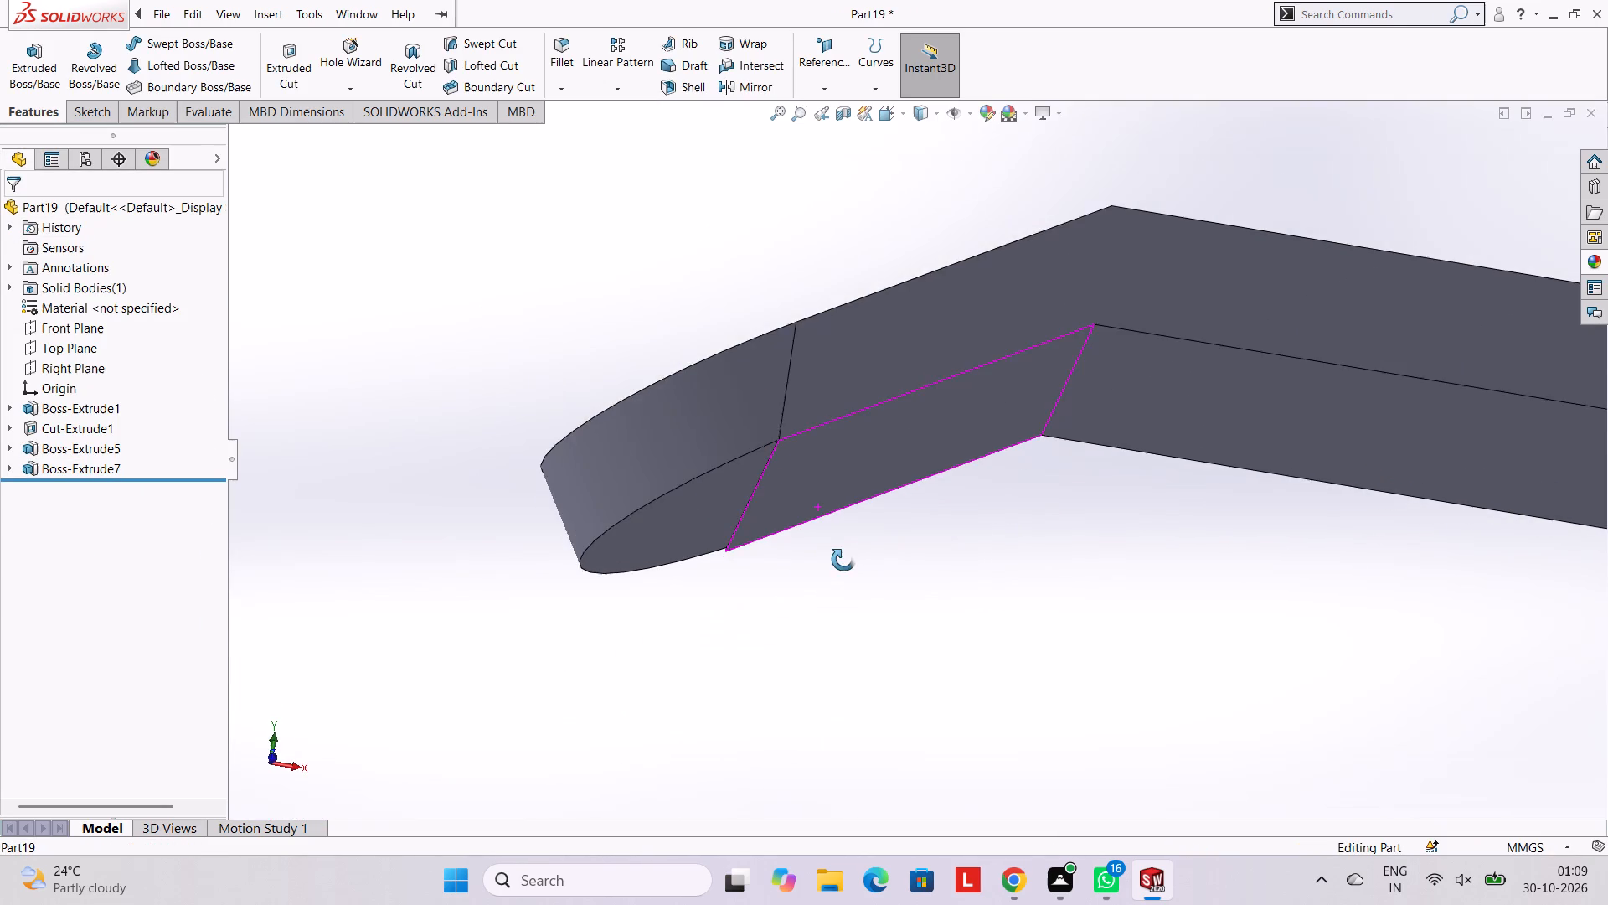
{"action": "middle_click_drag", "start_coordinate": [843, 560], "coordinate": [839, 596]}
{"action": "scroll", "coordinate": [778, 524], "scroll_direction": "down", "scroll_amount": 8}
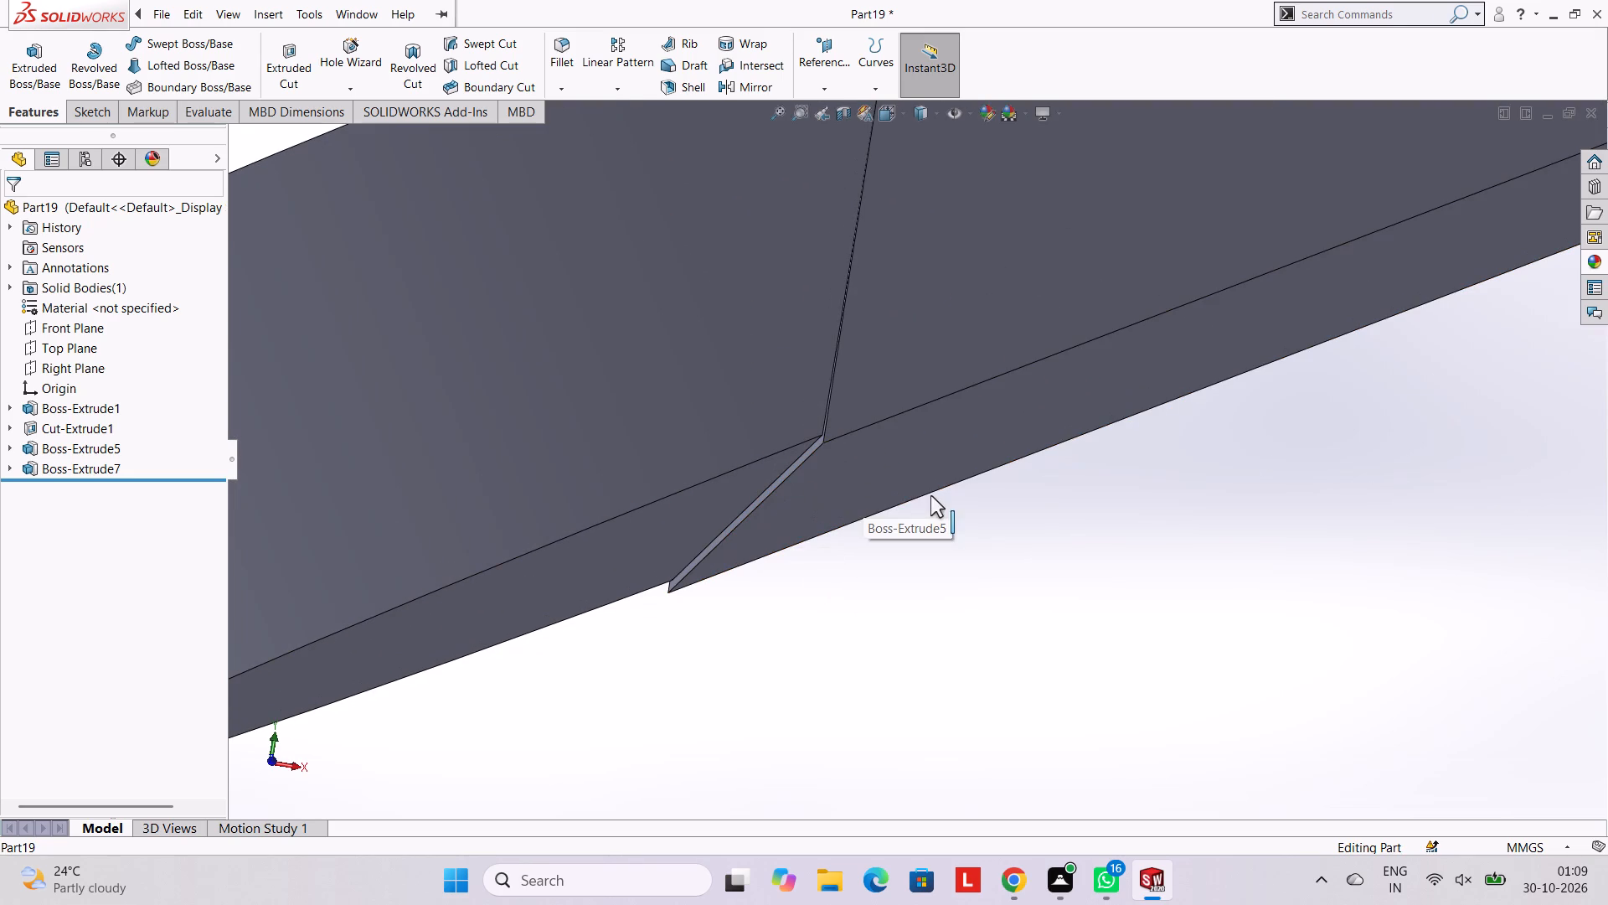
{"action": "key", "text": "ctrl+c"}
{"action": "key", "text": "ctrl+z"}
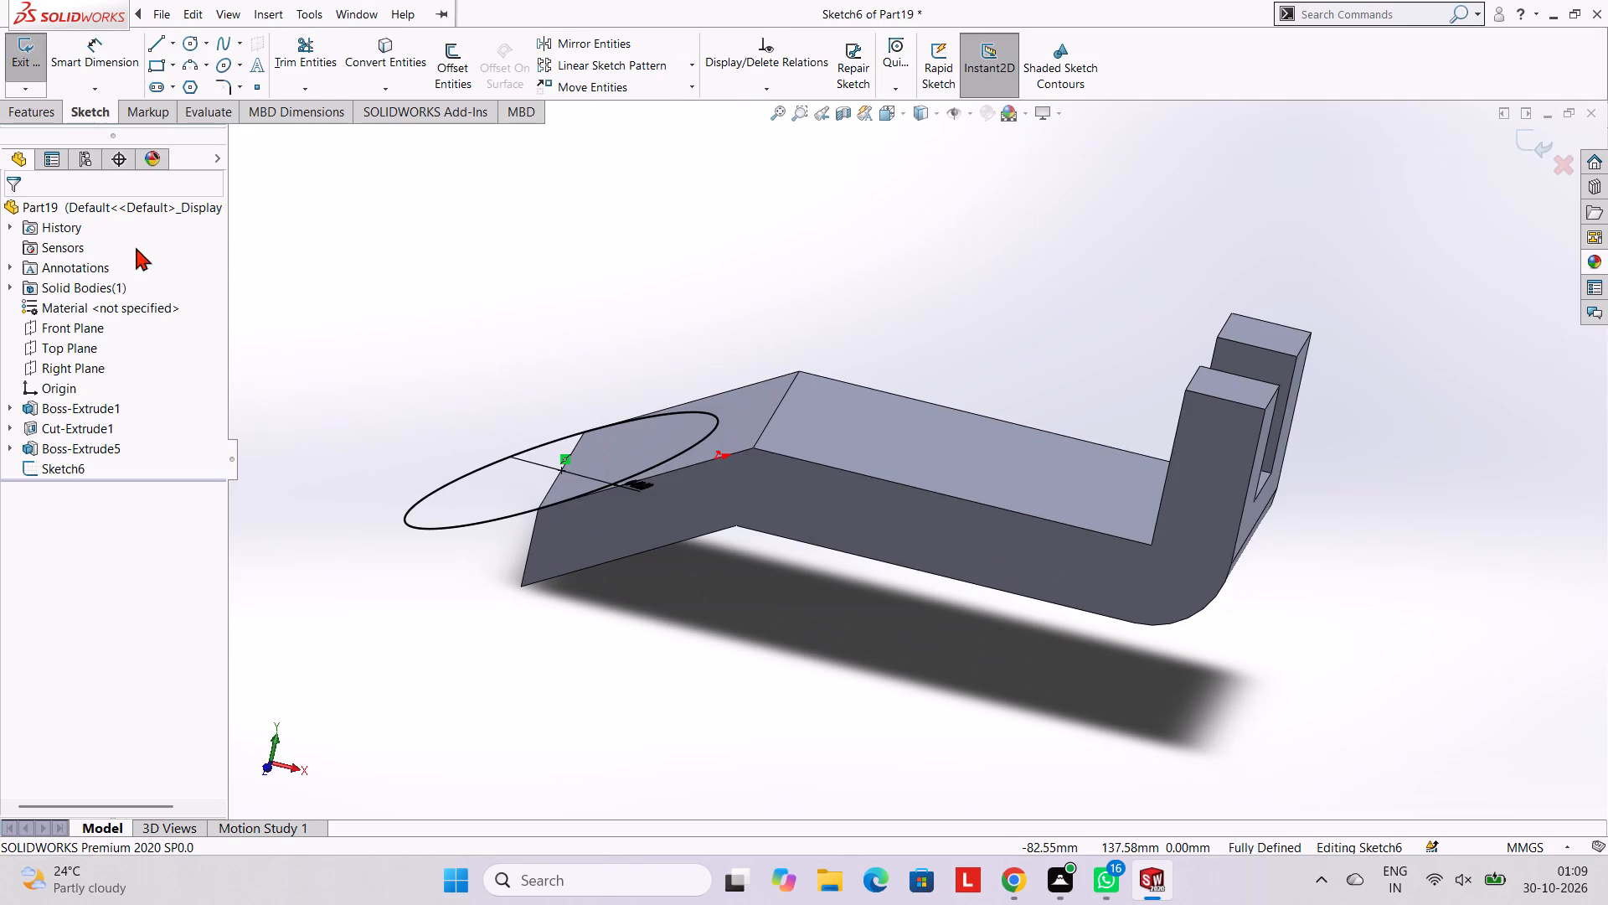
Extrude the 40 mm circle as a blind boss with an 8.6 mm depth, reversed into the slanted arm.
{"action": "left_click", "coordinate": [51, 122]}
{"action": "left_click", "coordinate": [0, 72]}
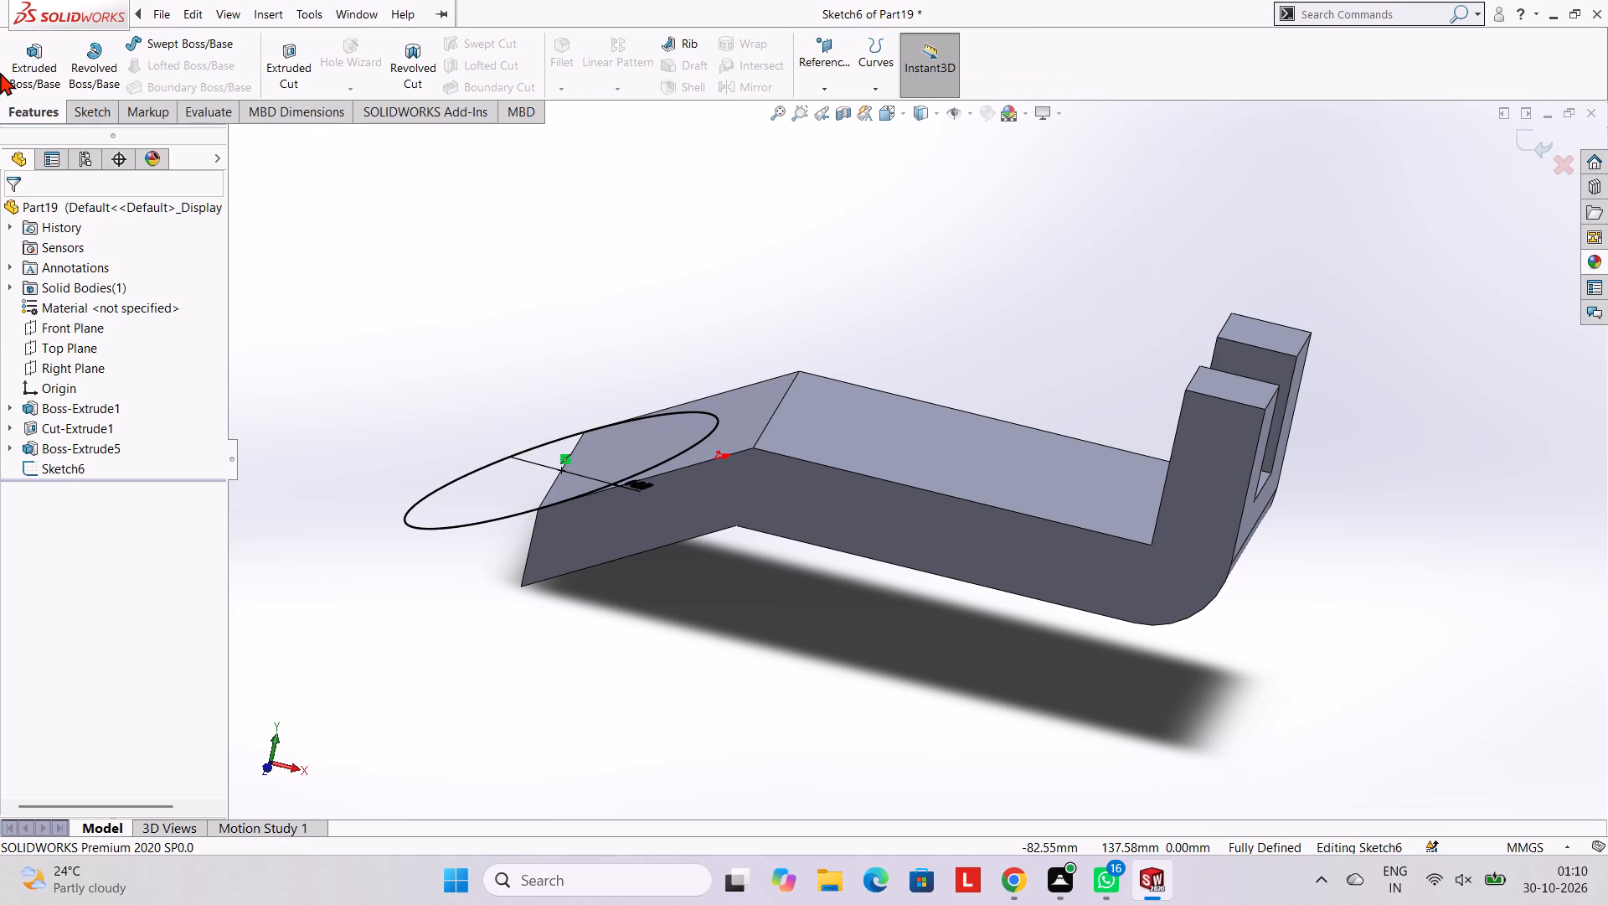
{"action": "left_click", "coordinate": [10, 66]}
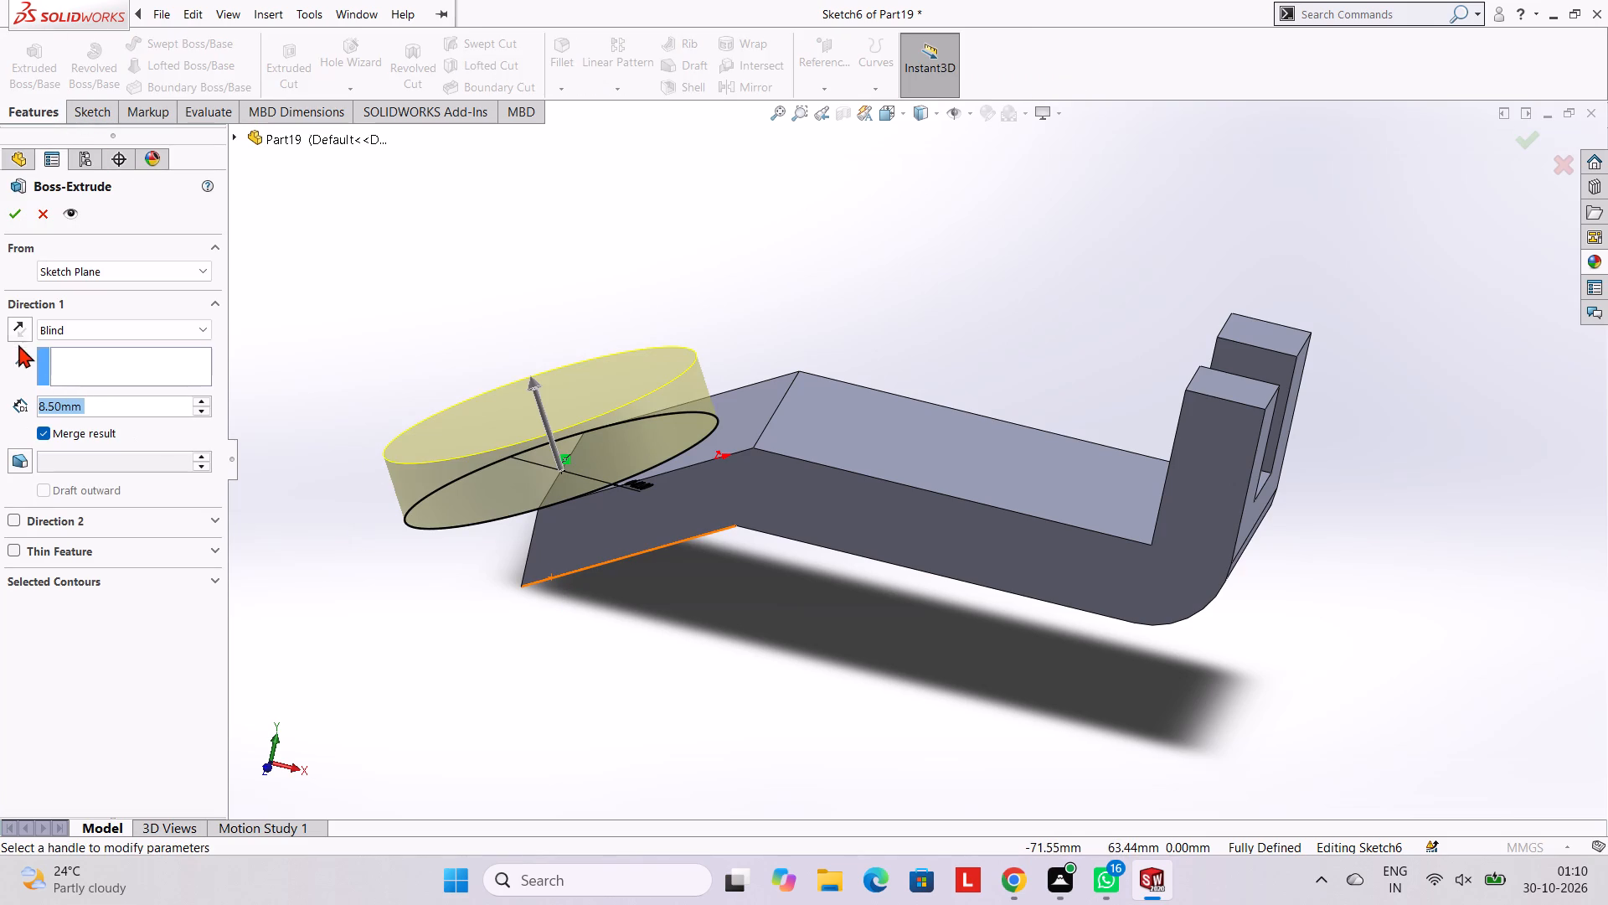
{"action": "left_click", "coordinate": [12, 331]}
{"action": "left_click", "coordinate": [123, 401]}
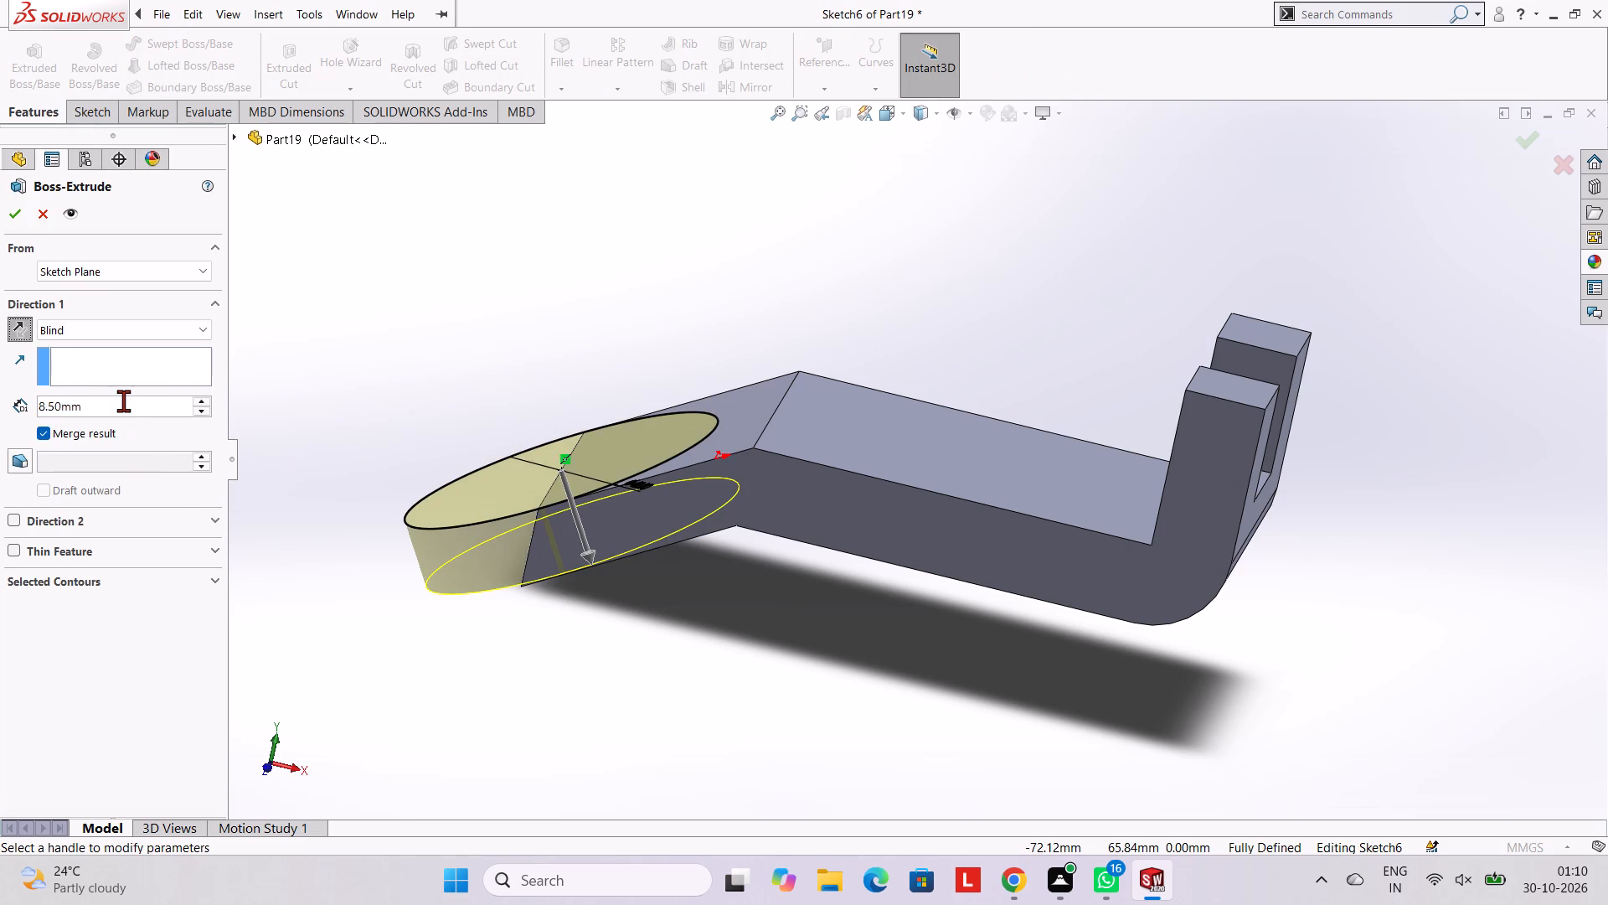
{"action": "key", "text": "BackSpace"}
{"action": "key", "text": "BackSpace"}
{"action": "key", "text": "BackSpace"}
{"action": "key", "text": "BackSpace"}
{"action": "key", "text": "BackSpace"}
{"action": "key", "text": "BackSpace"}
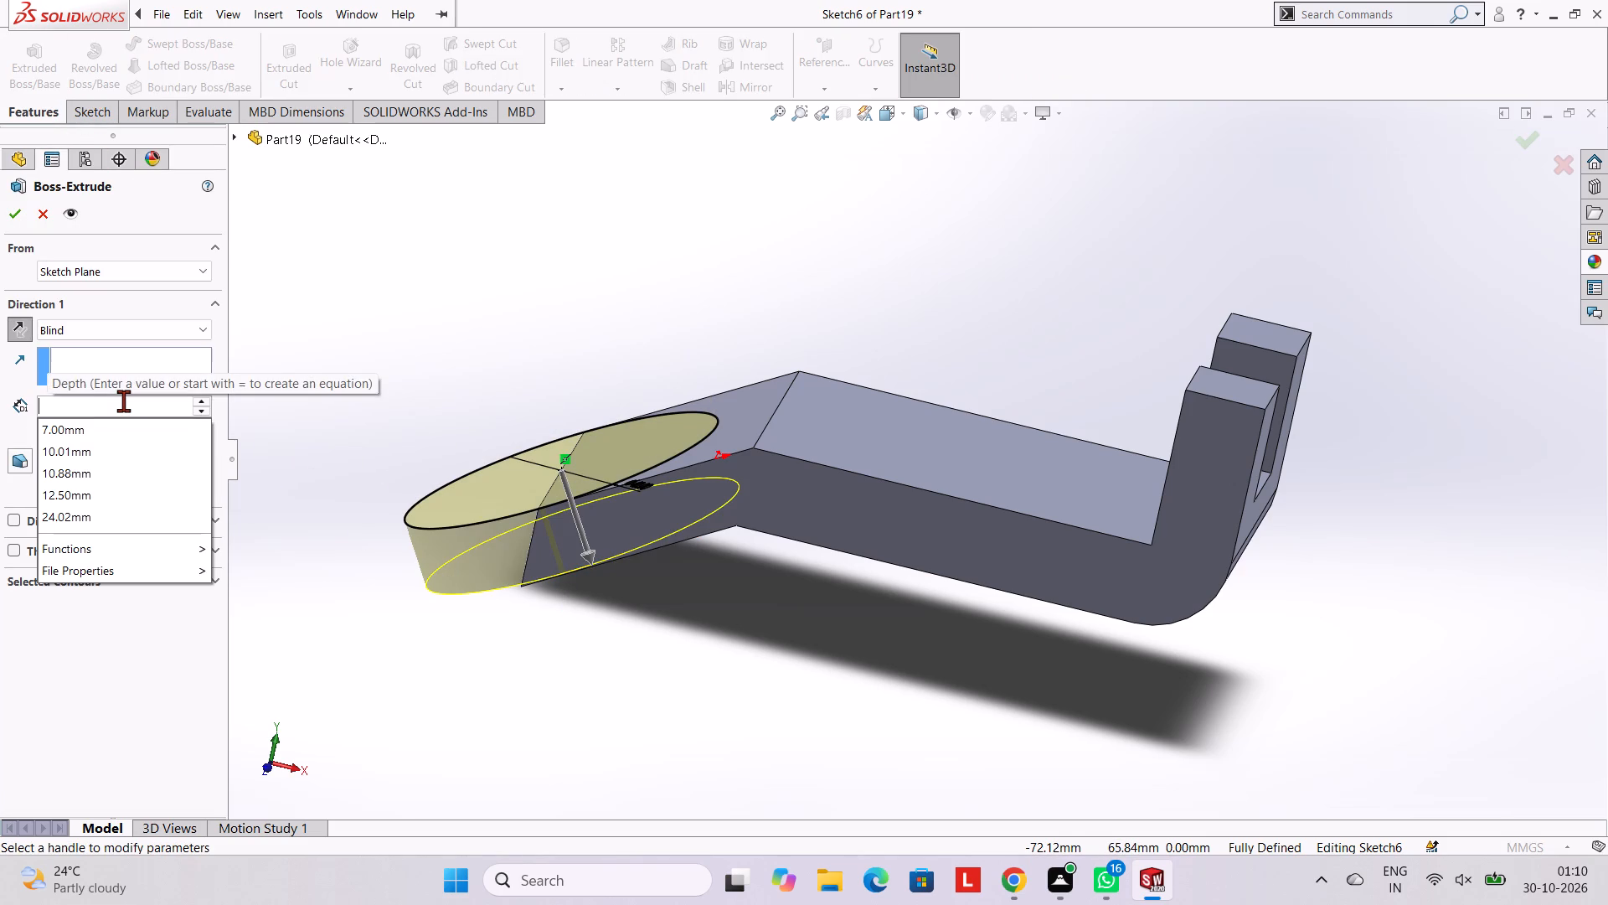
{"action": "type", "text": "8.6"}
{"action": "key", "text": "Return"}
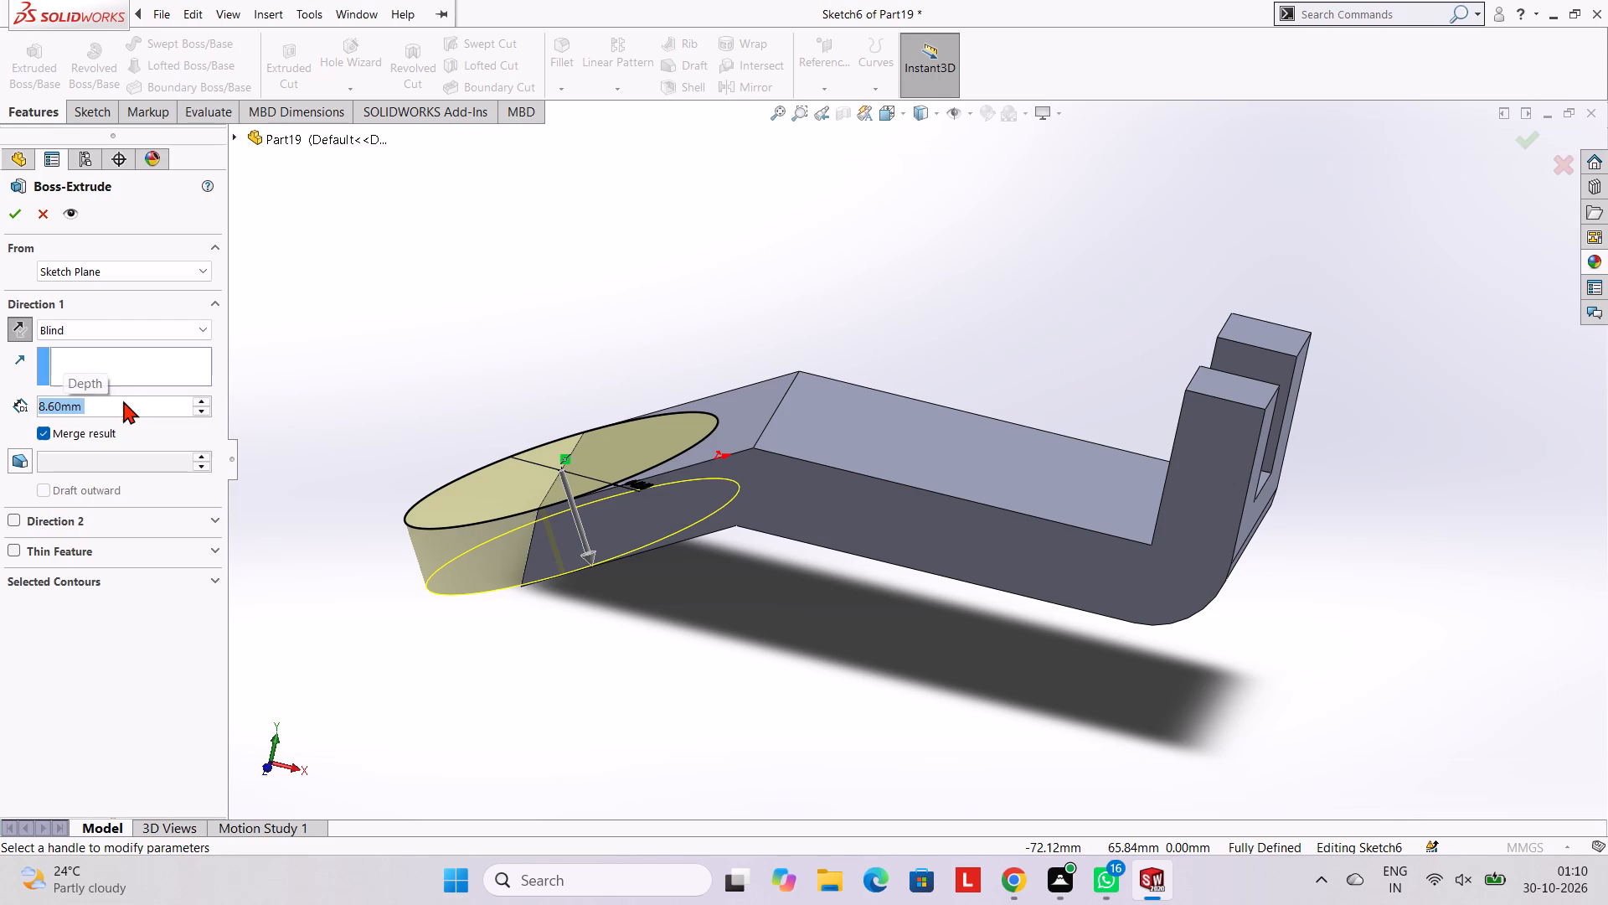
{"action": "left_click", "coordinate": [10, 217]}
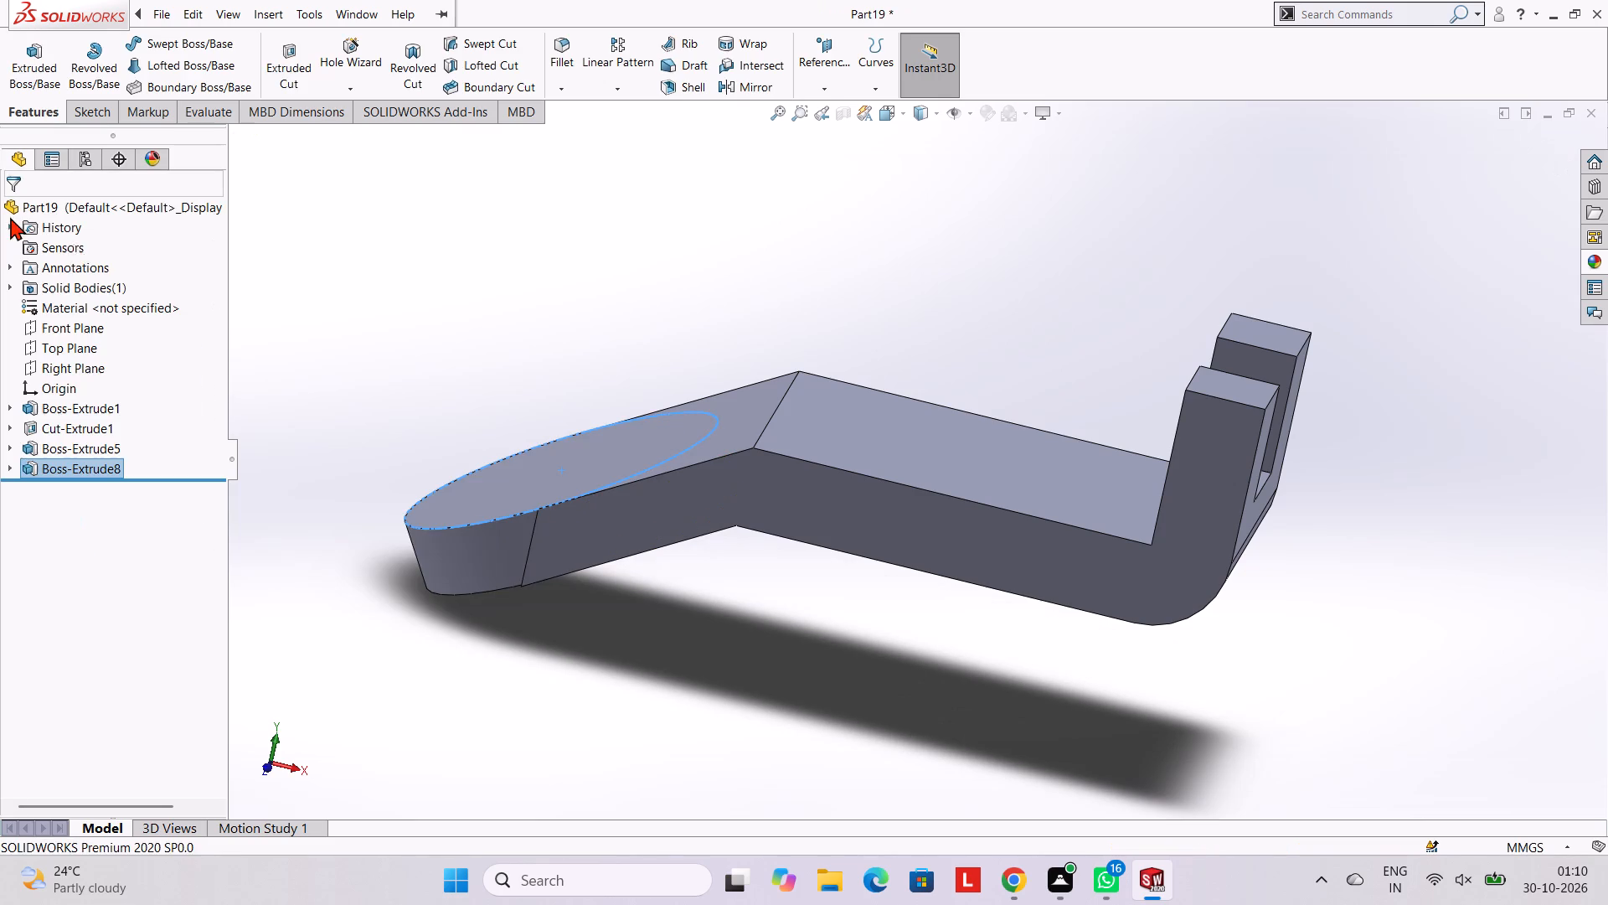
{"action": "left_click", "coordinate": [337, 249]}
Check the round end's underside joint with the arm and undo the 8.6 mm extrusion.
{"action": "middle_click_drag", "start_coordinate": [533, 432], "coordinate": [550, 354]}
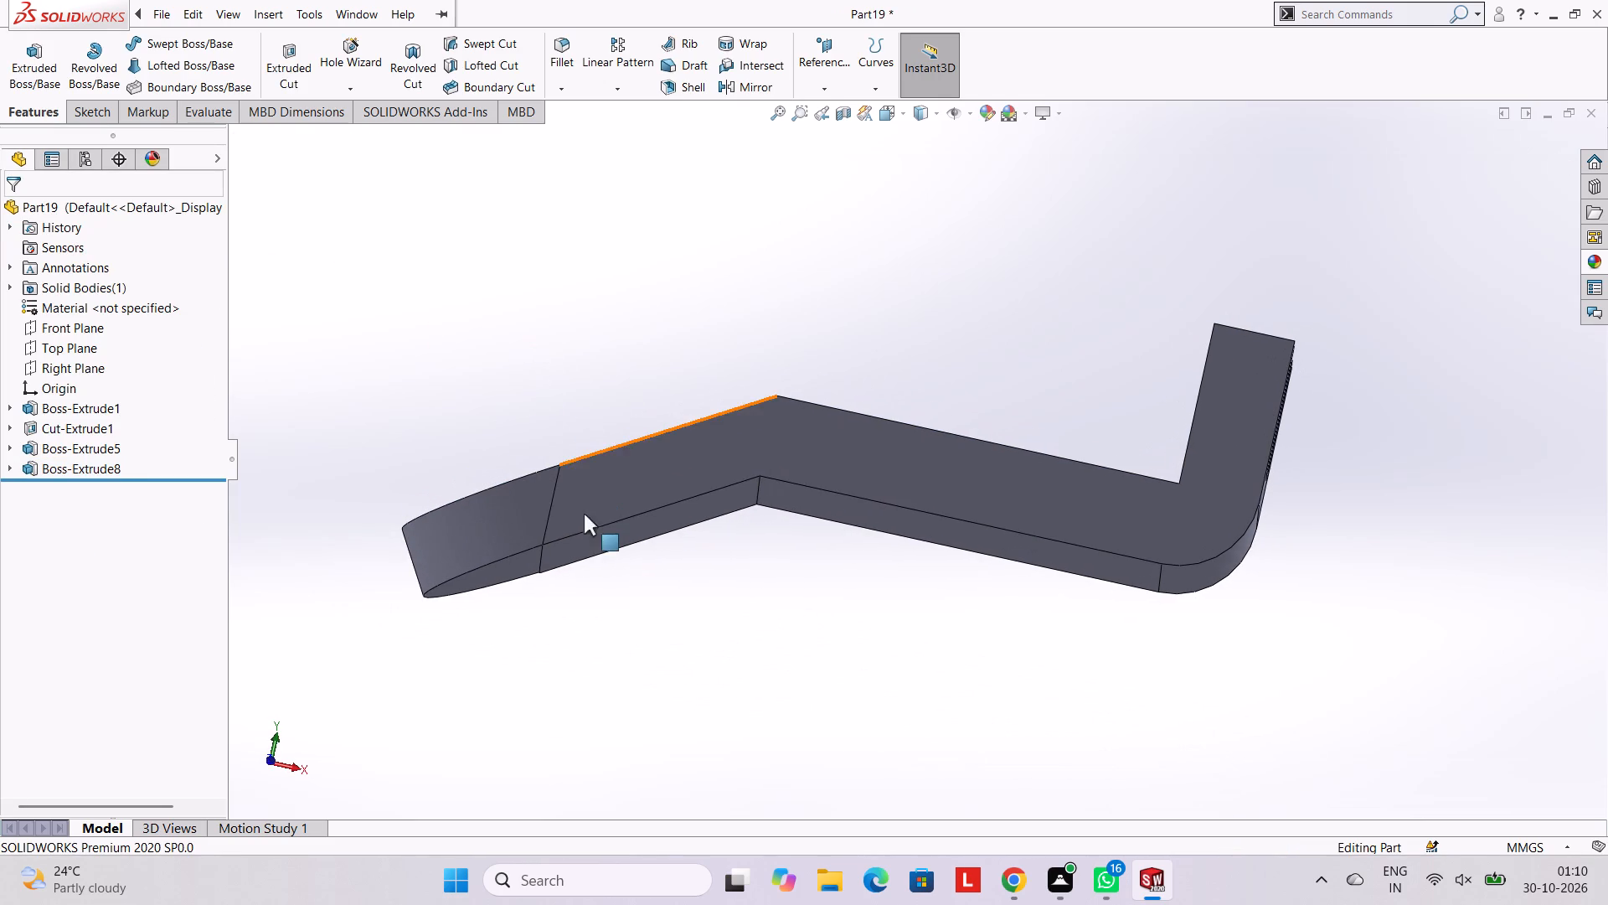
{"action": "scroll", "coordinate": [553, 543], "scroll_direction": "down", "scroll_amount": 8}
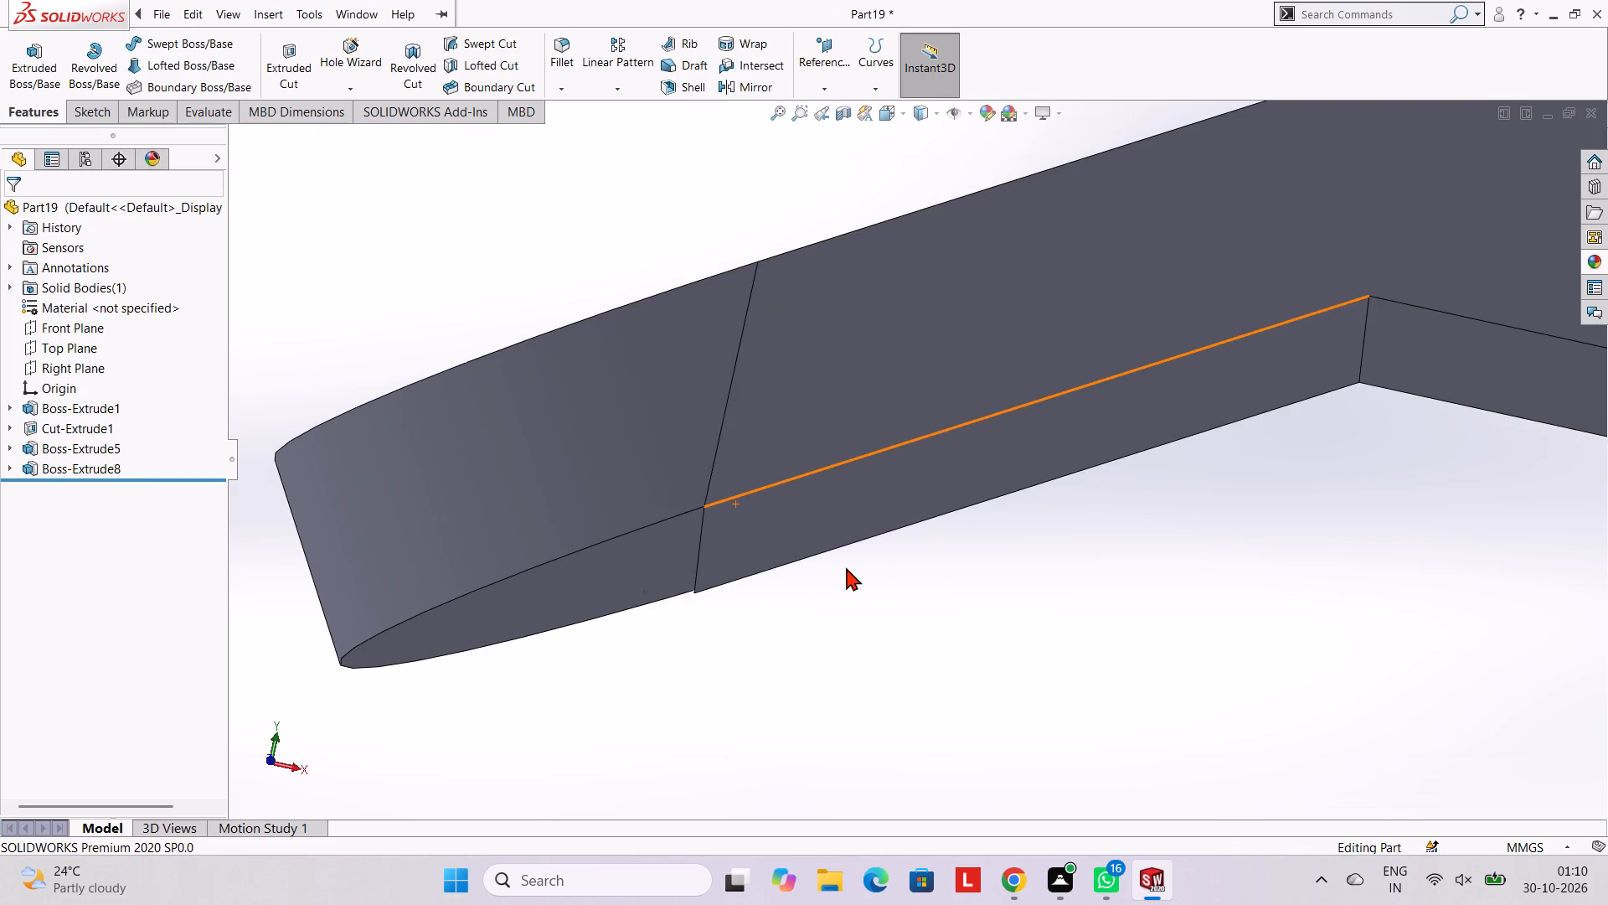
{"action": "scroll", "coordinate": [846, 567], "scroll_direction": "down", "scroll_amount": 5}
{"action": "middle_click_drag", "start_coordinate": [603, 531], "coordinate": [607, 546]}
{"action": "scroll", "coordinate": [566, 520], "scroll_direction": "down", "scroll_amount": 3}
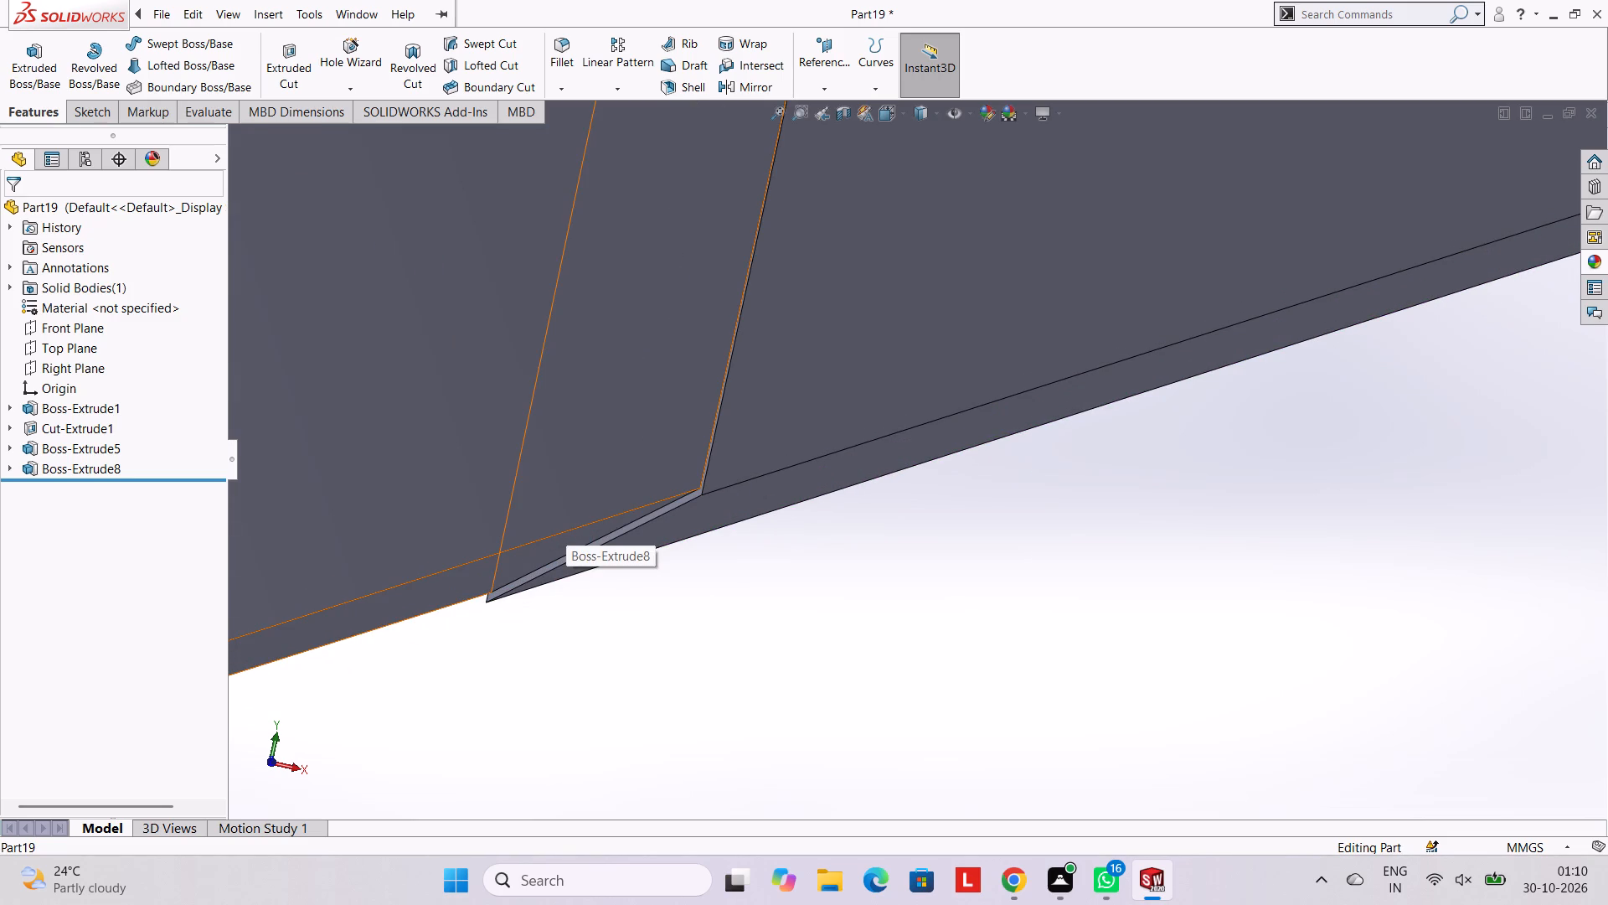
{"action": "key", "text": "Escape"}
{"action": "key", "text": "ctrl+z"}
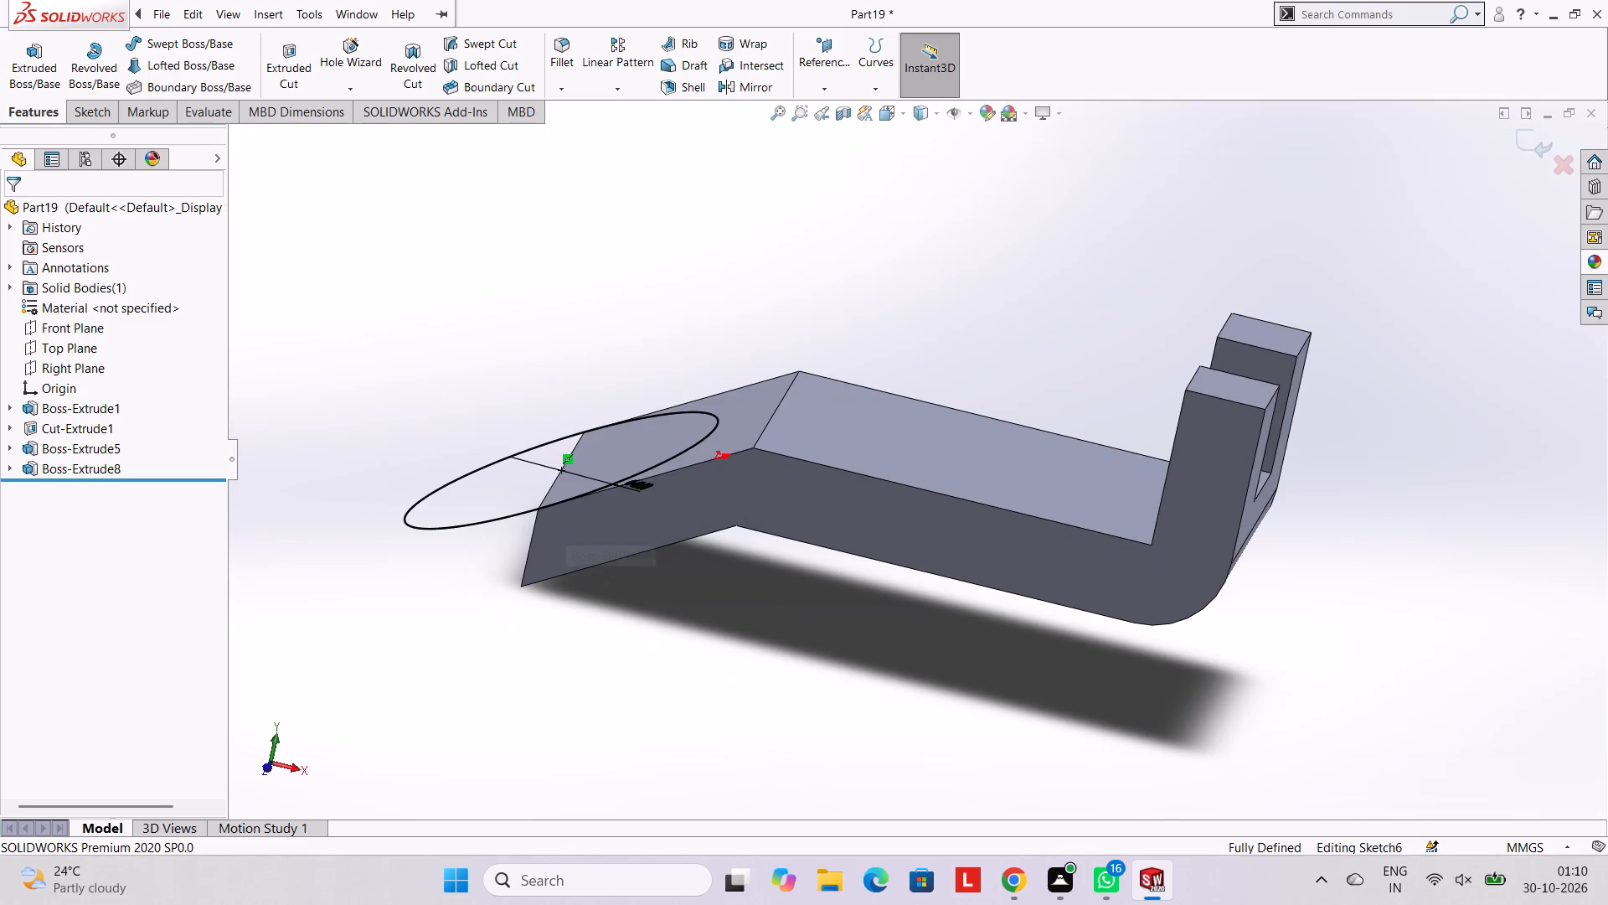
Extrude the 40 mm circle as a blind boss with an 8.7 mm depth, reversed into the slanted arm.
{"action": "left_click", "coordinate": [41, 116]}
{"action": "left_click", "coordinate": [57, 82]}
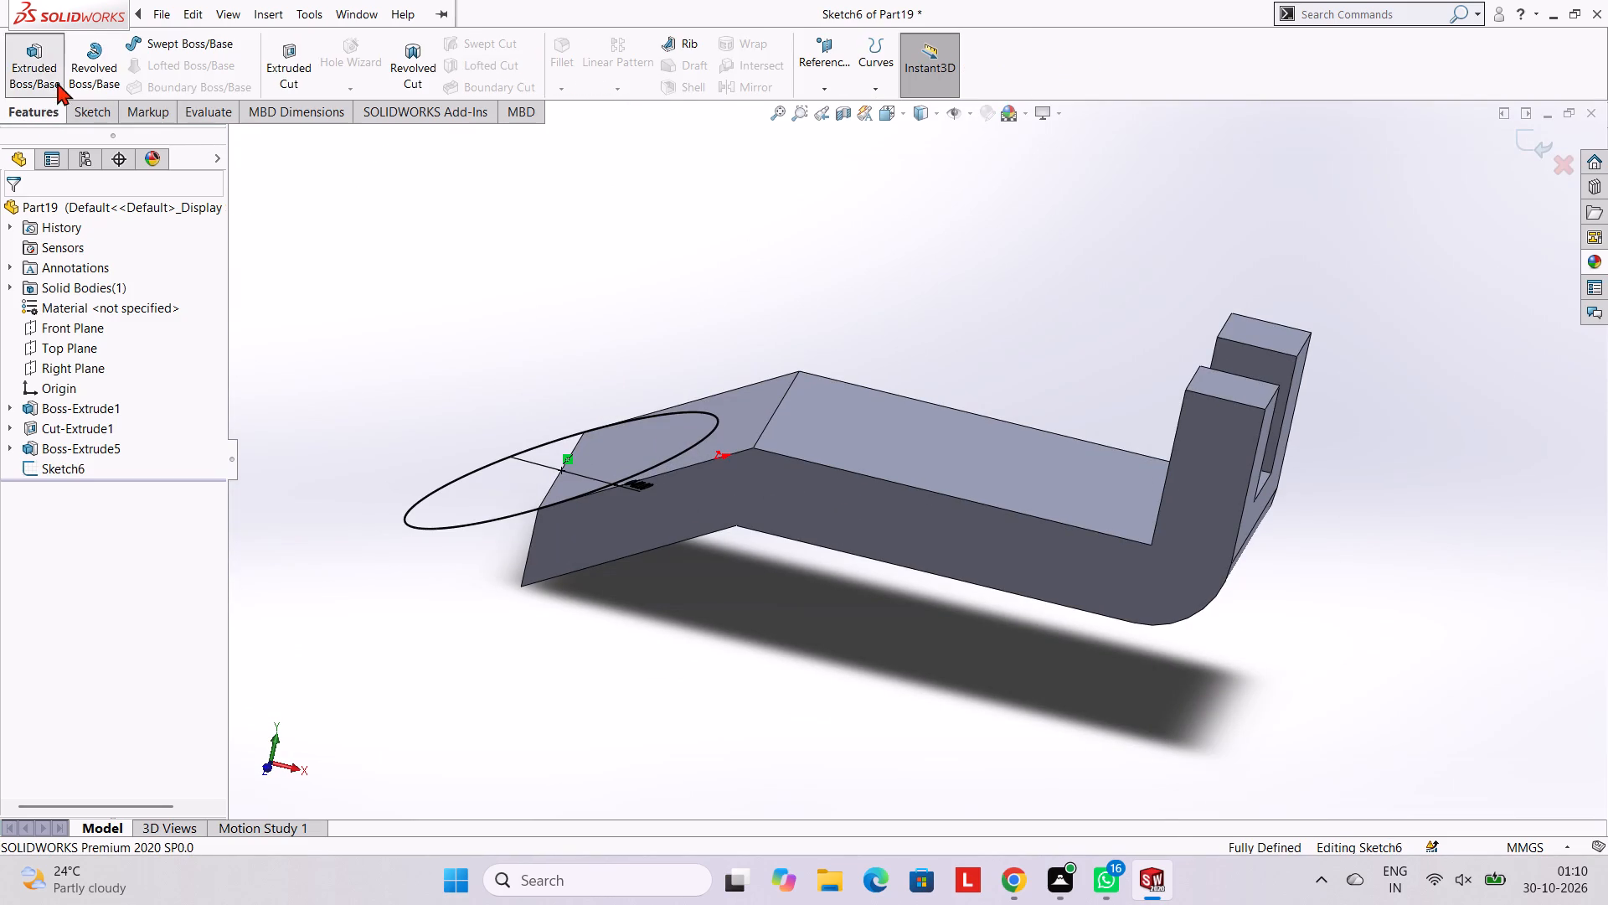
{"action": "type", "text": "8.7"}
{"action": "key", "text": "Return"}
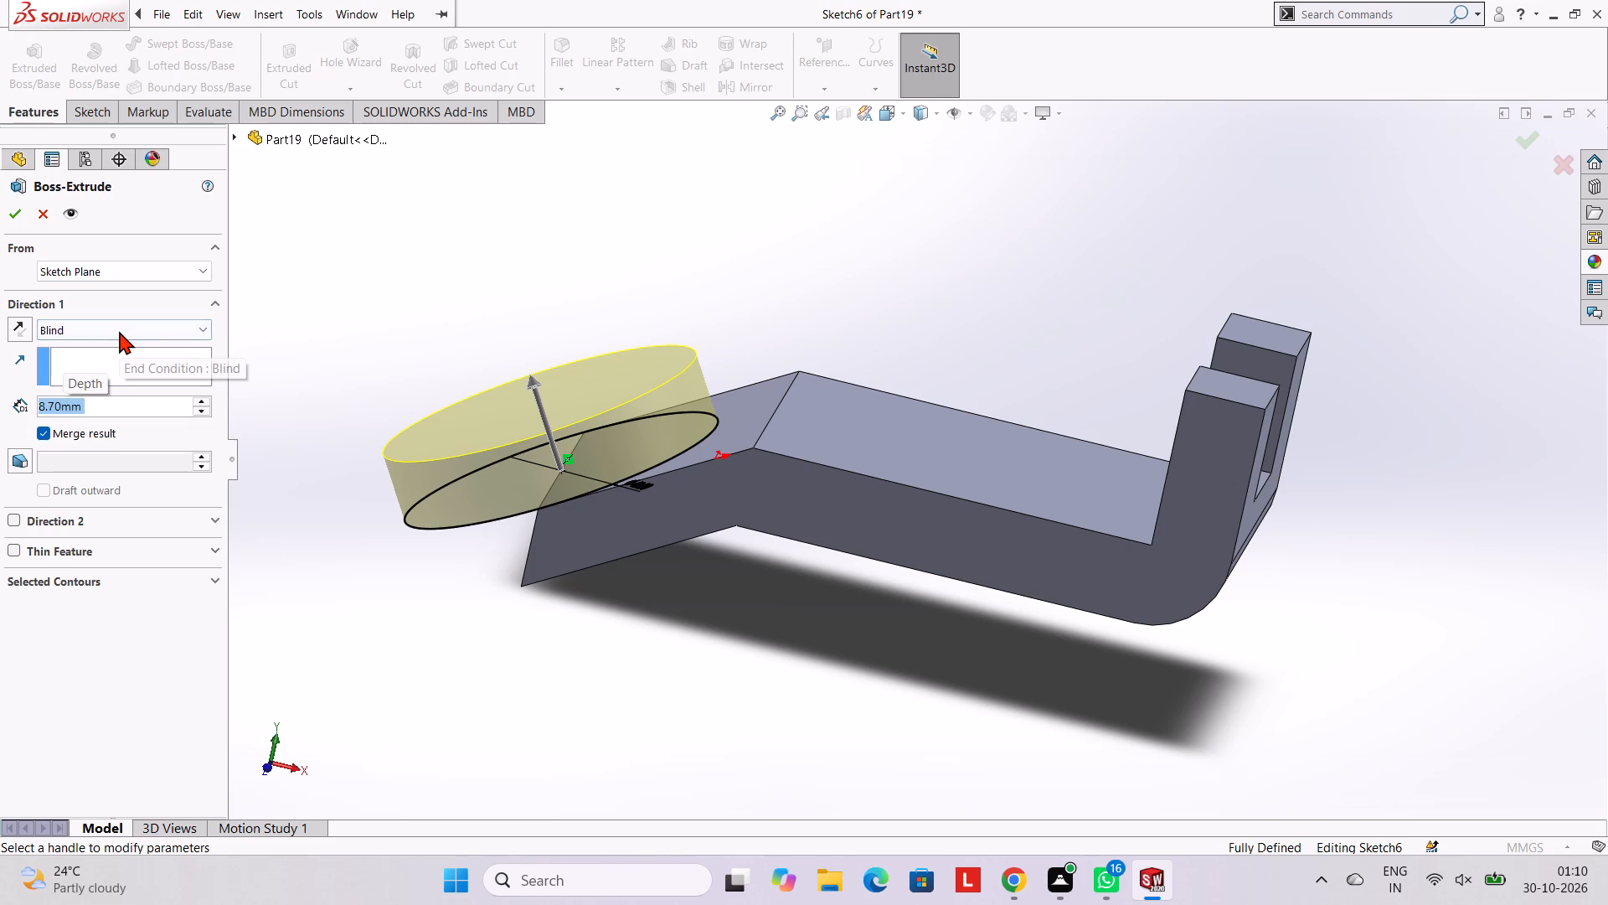
{"action": "left_click", "coordinate": [11, 323]}
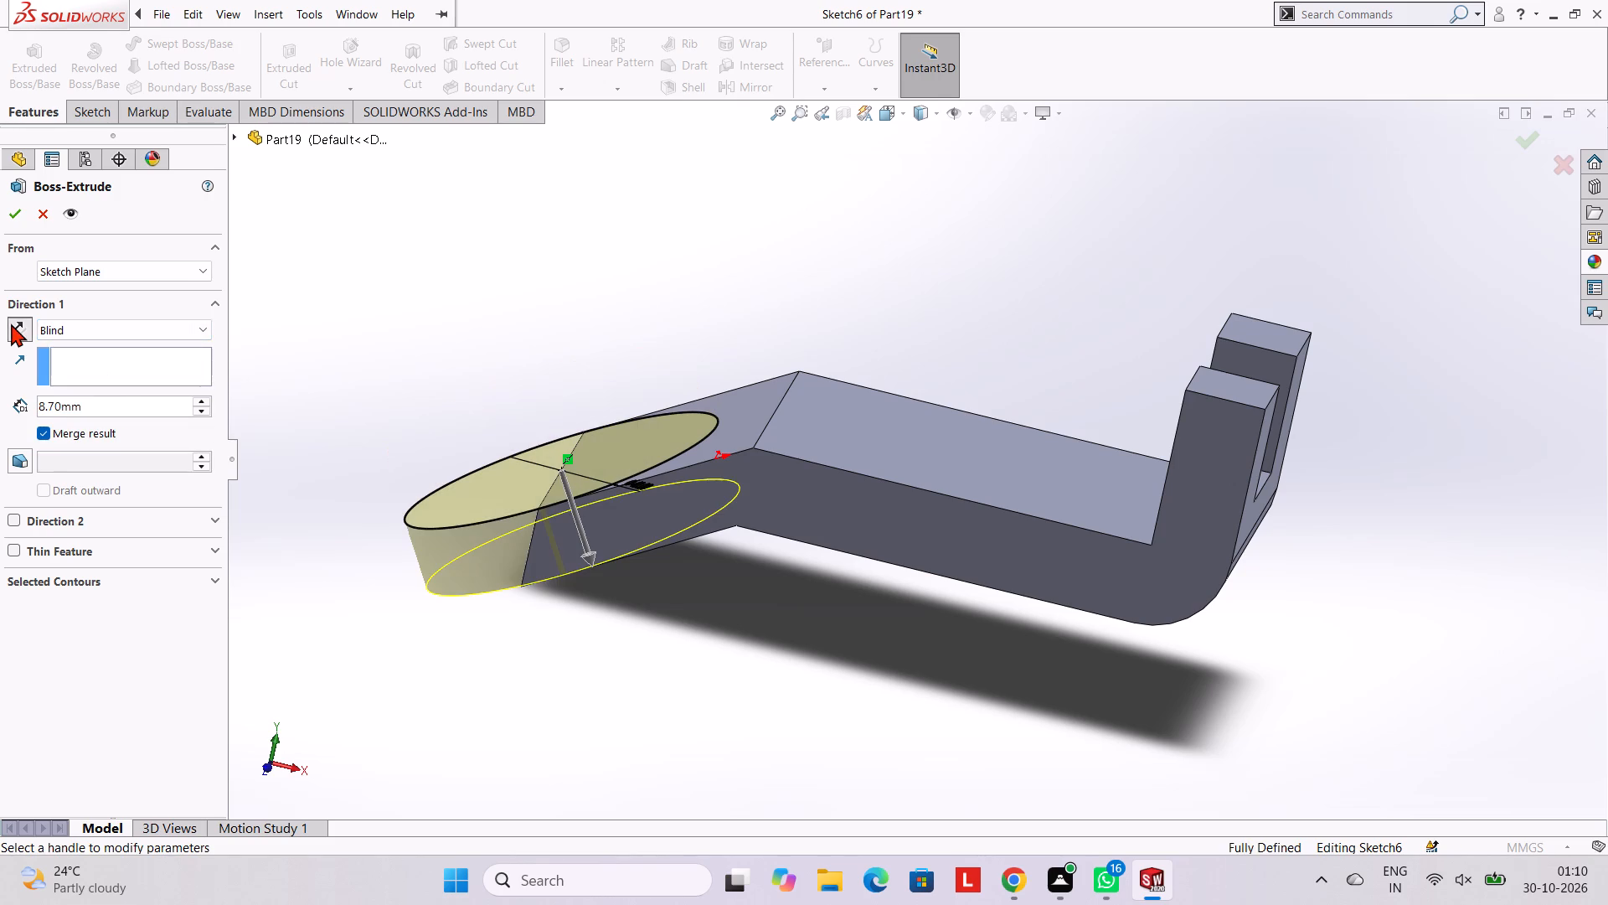
{"action": "left_click", "coordinate": [19, 209]}
{"action": "left_click", "coordinate": [486, 300]}
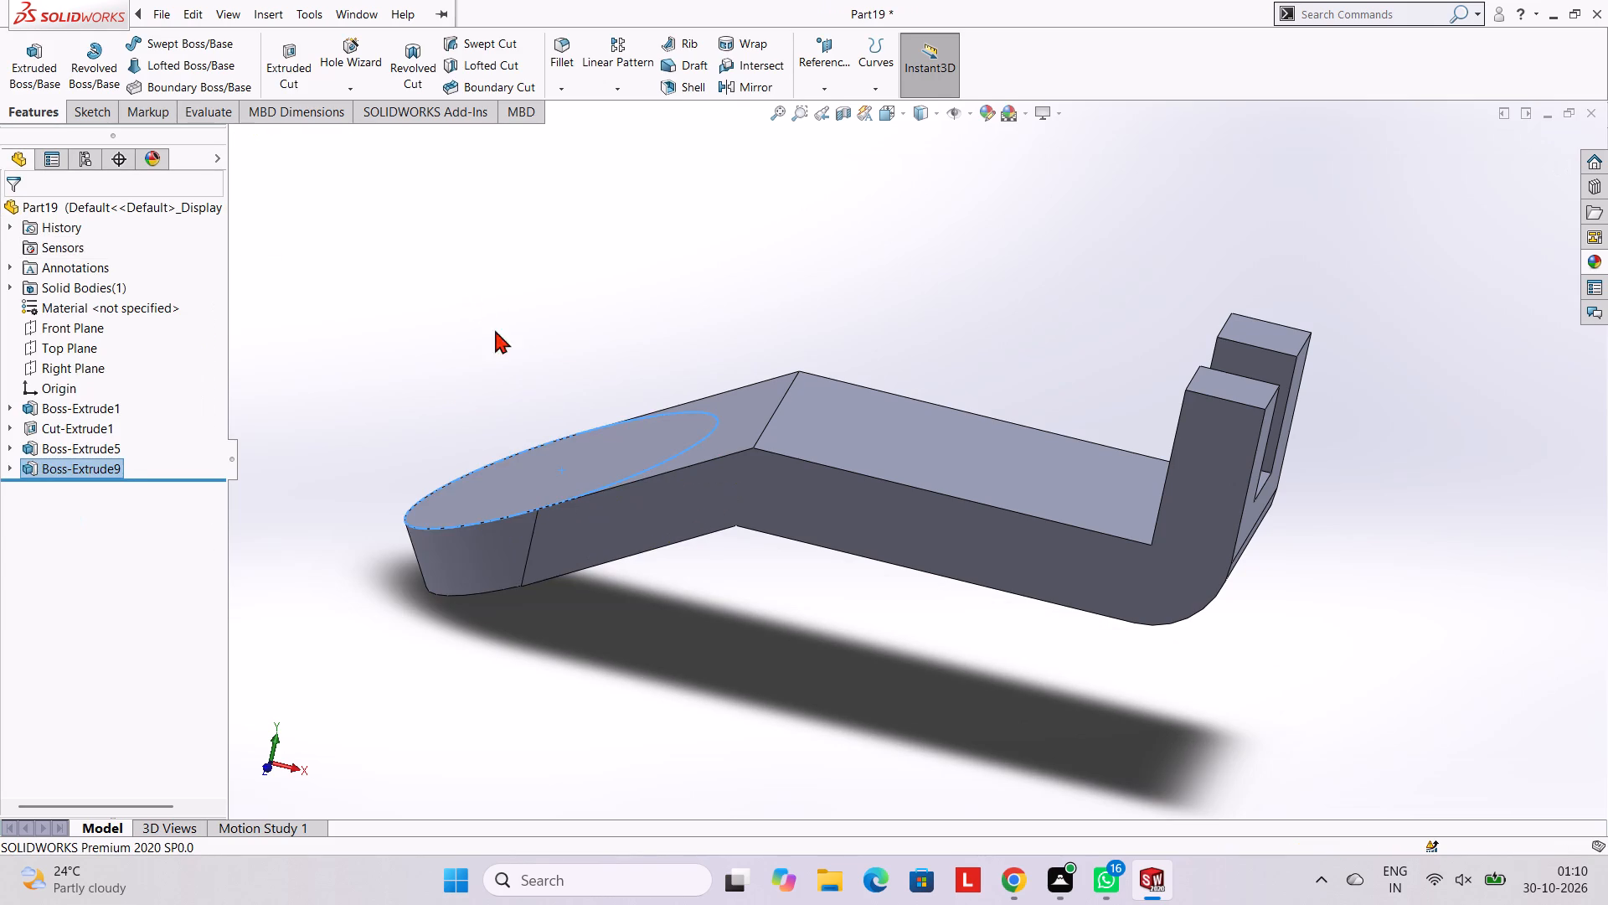
Examine the round end's underside and side joints with the slanted arm for steps or leftover slivers.
{"action": "middle_click_drag", "start_coordinate": [633, 513], "coordinate": [640, 444]}
{"action": "scroll", "coordinate": [673, 529], "scroll_direction": "down", "scroll_amount": 4}
{"action": "scroll", "coordinate": [754, 450], "scroll_direction": "down", "scroll_amount": 2}
{"action": "middle_click_drag", "start_coordinate": [827, 447], "coordinate": [834, 450]}
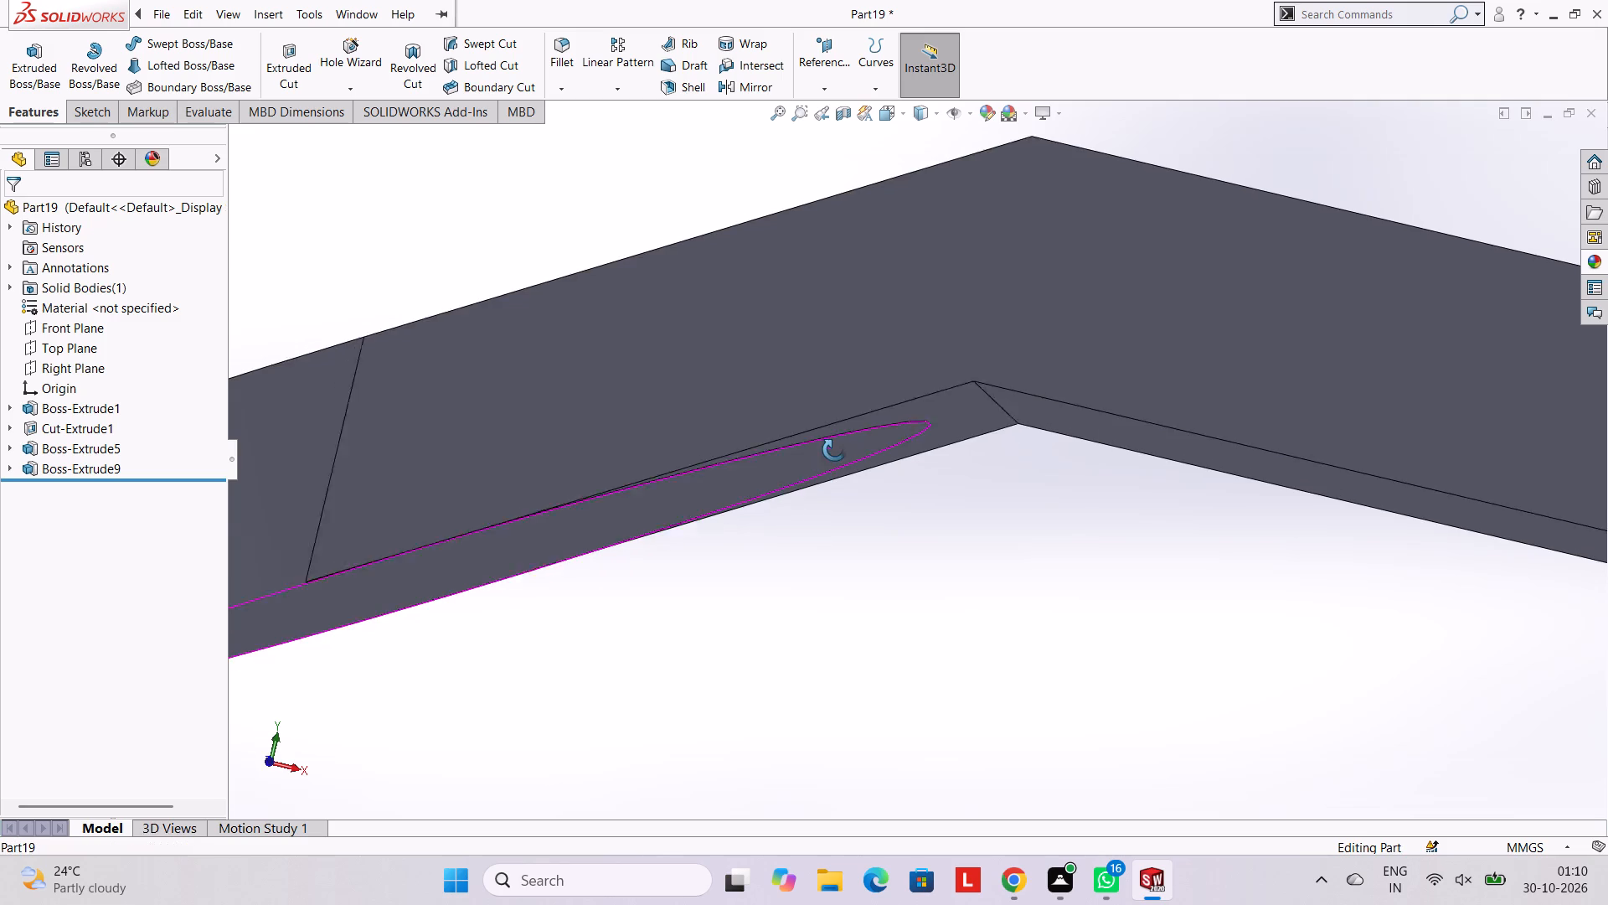
{"action": "middle_click_drag", "start_coordinate": [834, 450], "coordinate": [840, 451]}
{"action": "middle_click_drag", "start_coordinate": [917, 545], "coordinate": [881, 475]}
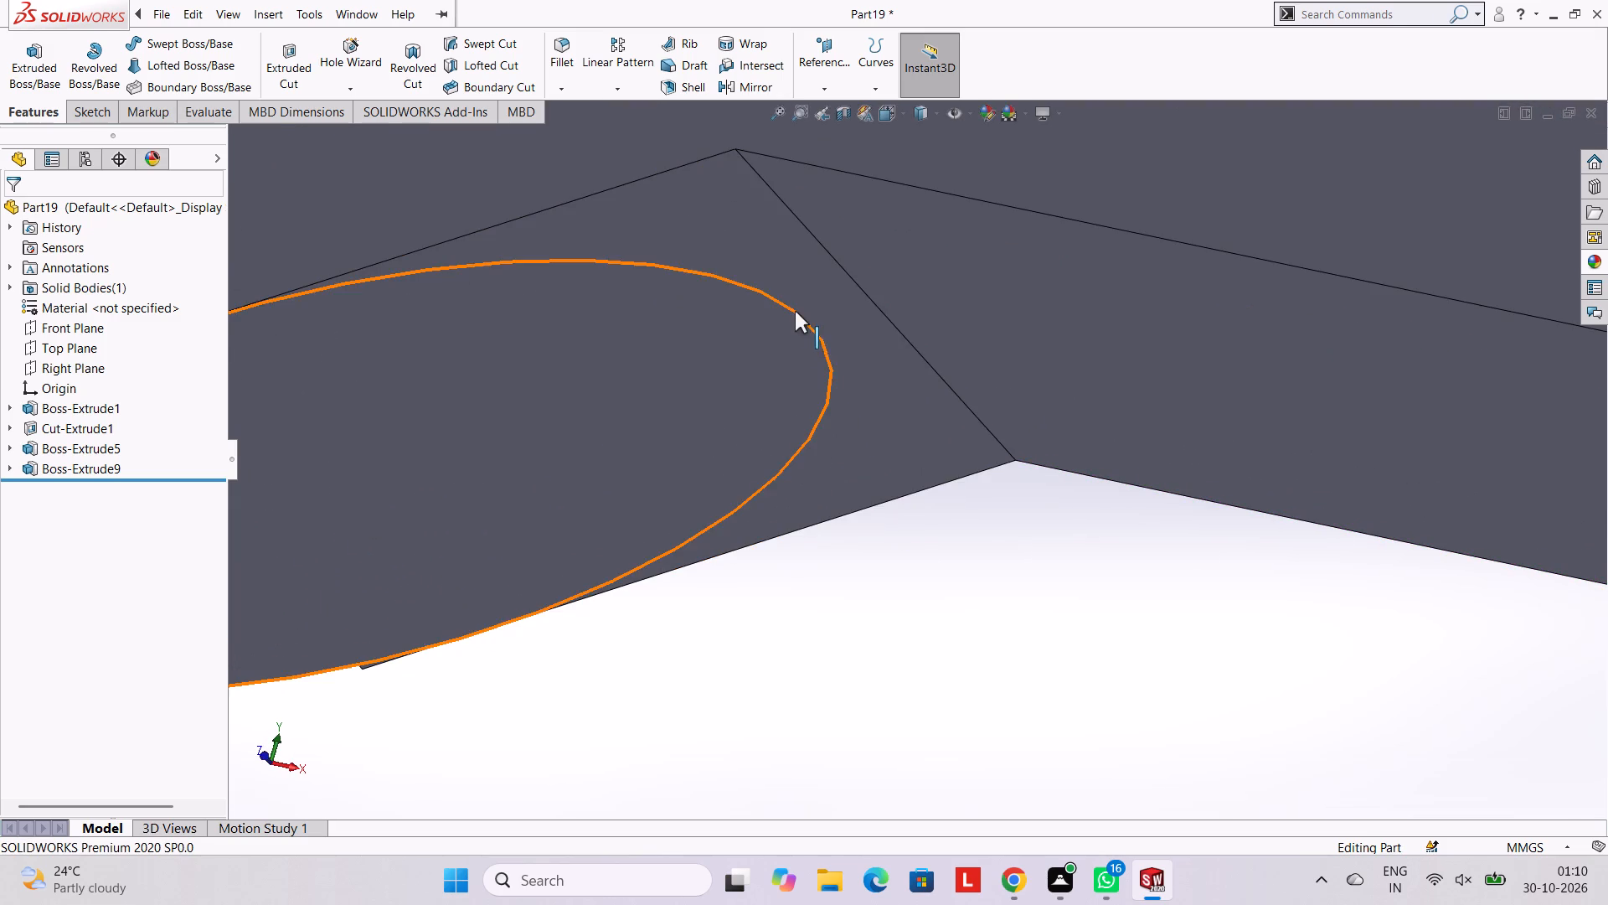
{"action": "scroll", "coordinate": [830, 373], "scroll_direction": "down", "scroll_amount": 1}
{"action": "middle_click_drag", "start_coordinate": [831, 381], "coordinate": [848, 541]}
{"action": "scroll", "coordinate": [825, 473], "scroll_direction": "down", "scroll_amount": 6}
{"action": "middle_click_drag", "start_coordinate": [861, 569], "coordinate": [841, 390]}
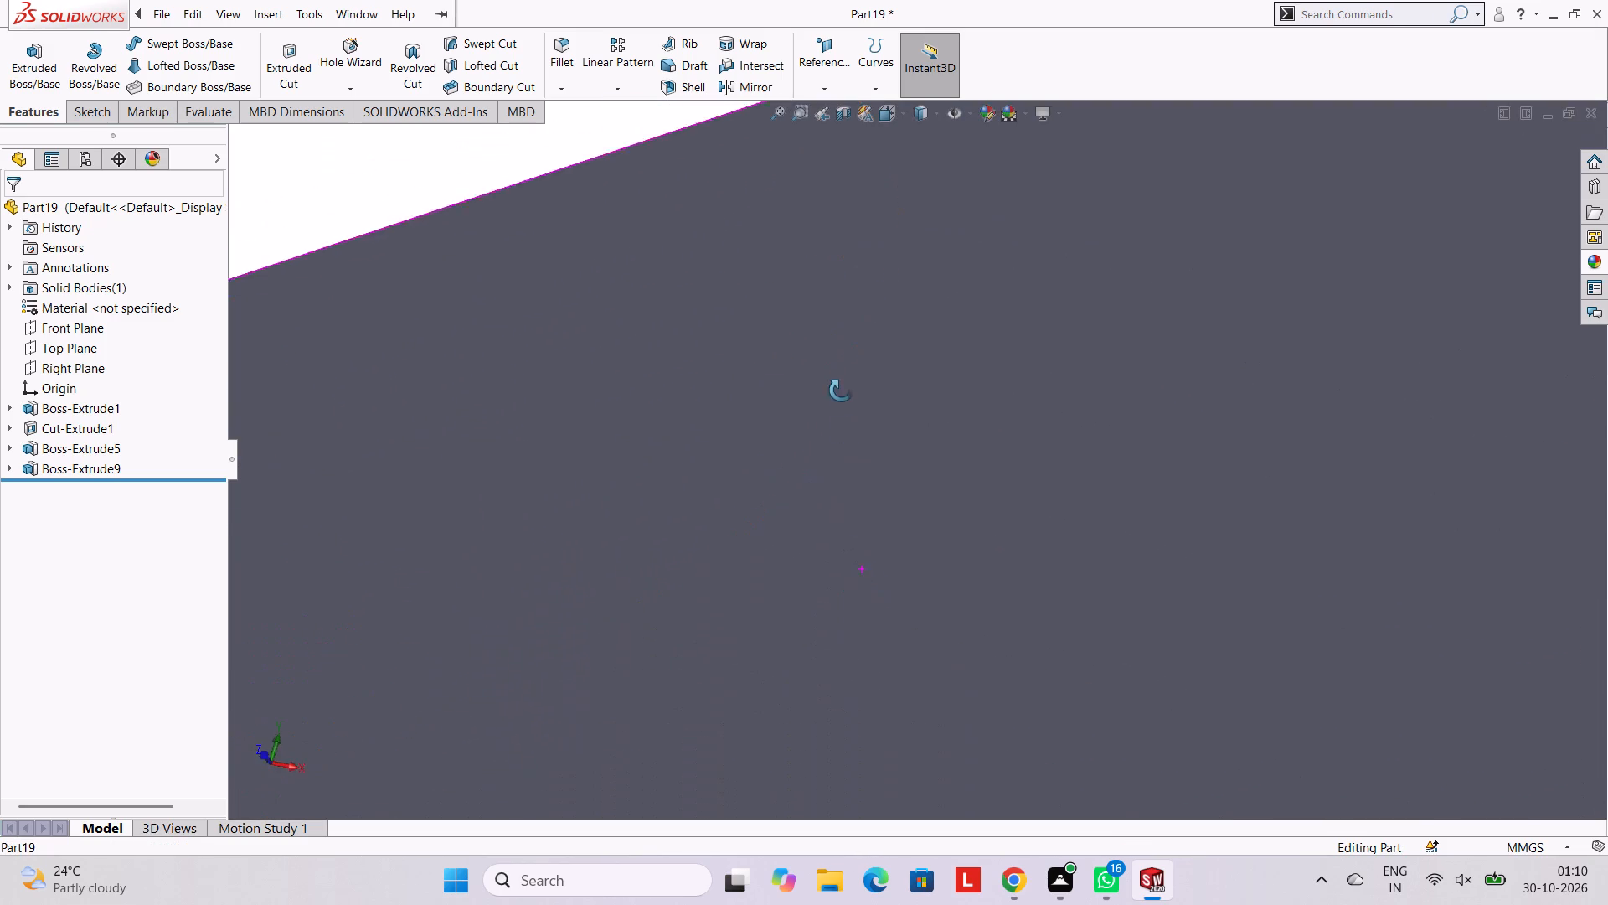
{"action": "middle_click_drag", "start_coordinate": [841, 390], "coordinate": [839, 305]}
{"action": "scroll", "coordinate": [884, 566], "scroll_direction": "up", "scroll_amount": 3}
{"action": "middle_click_drag", "start_coordinate": [882, 577], "coordinate": [889, 602]}
{"action": "scroll", "coordinate": [894, 701], "scroll_direction": "up", "scroll_amount": 7}
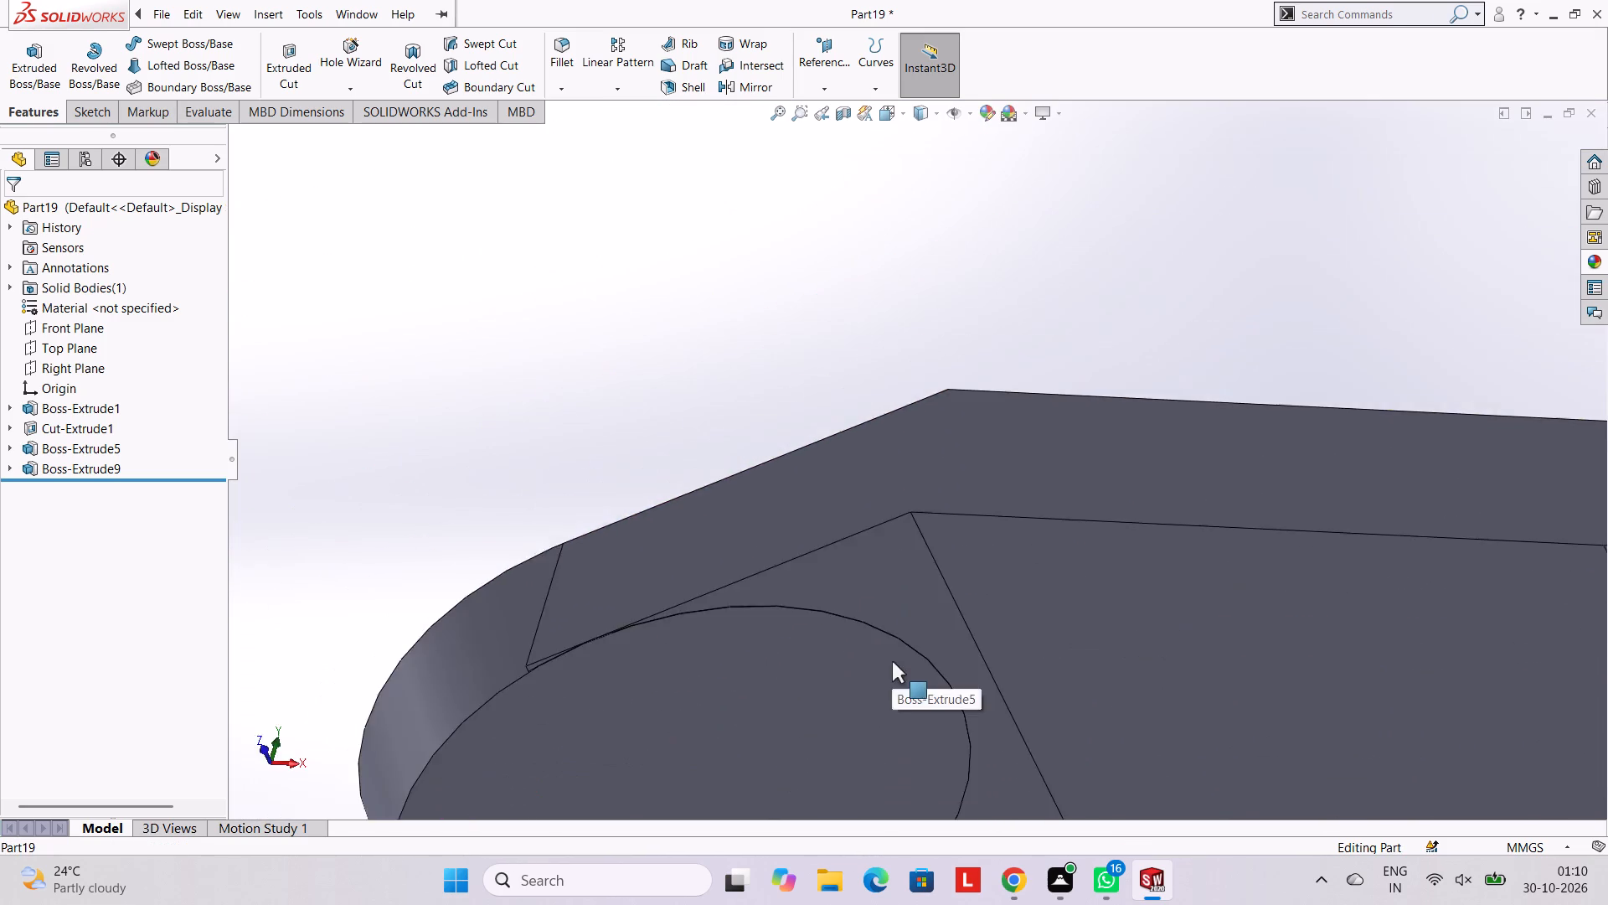
{"action": "middle_click_drag", "start_coordinate": [892, 661], "coordinate": [915, 758]}
{"action": "scroll", "coordinate": [914, 685], "scroll_direction": "down", "scroll_amount": 9}
{"action": "scroll", "coordinate": [935, 470], "scroll_direction": "down", "scroll_amount": 4}
{"action": "middle_click_drag", "start_coordinate": [985, 334], "coordinate": [1029, 406]}
{"action": "scroll", "coordinate": [1035, 411], "scroll_direction": "up", "scroll_amount": 13}
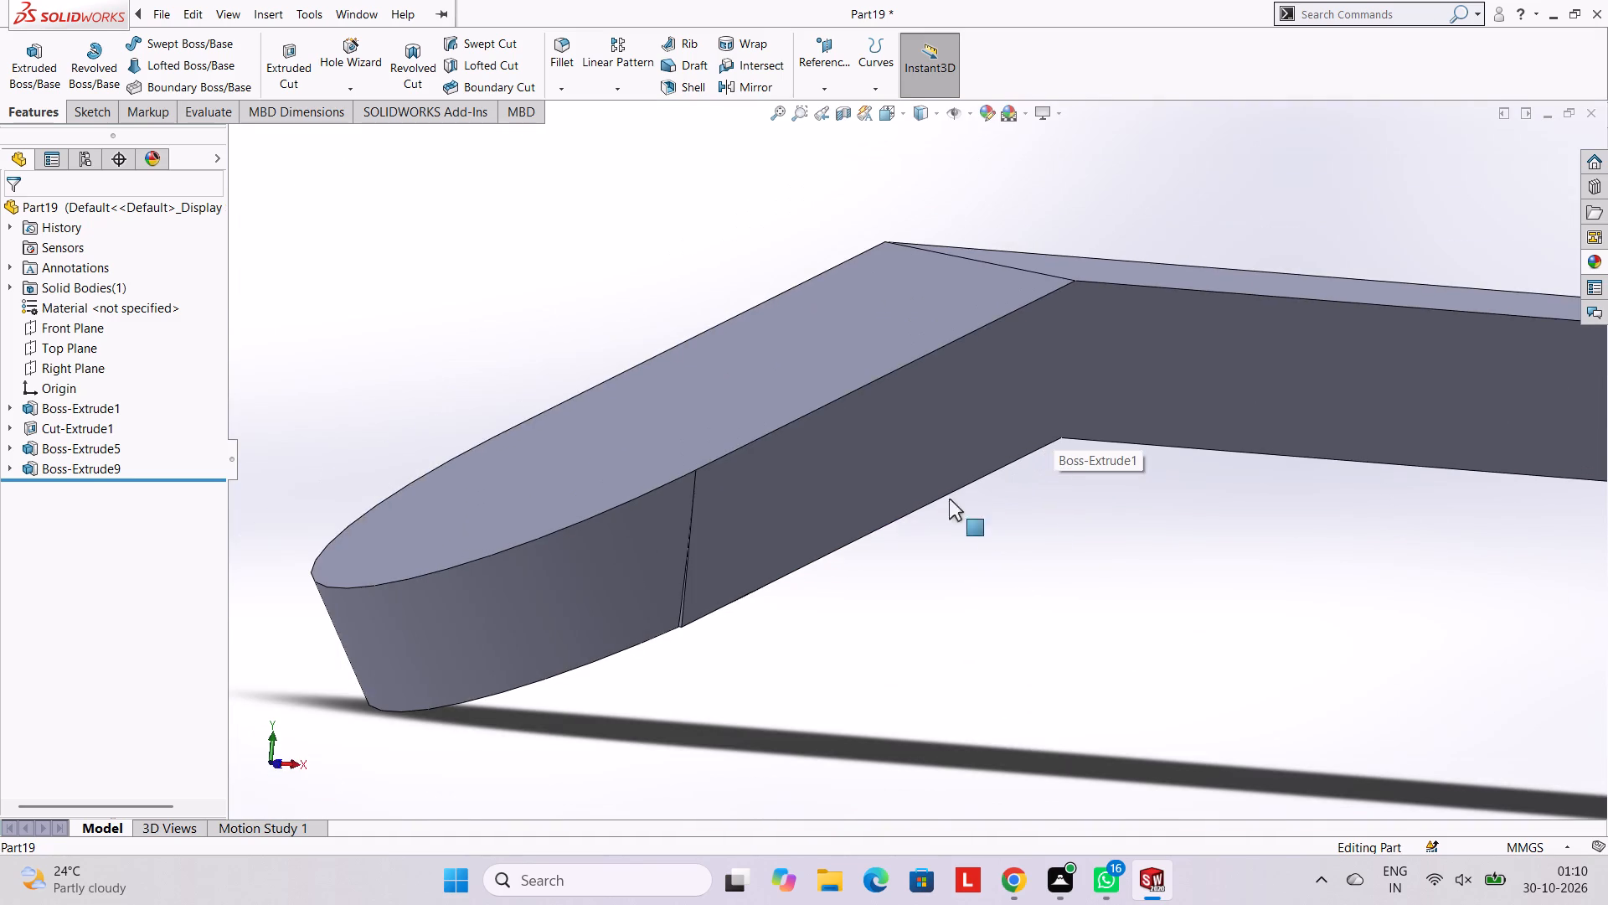
{"action": "middle_click_drag", "start_coordinate": [895, 510], "coordinate": [946, 513]}
{"action": "scroll", "coordinate": [758, 584], "scroll_direction": "down", "scroll_amount": 8}
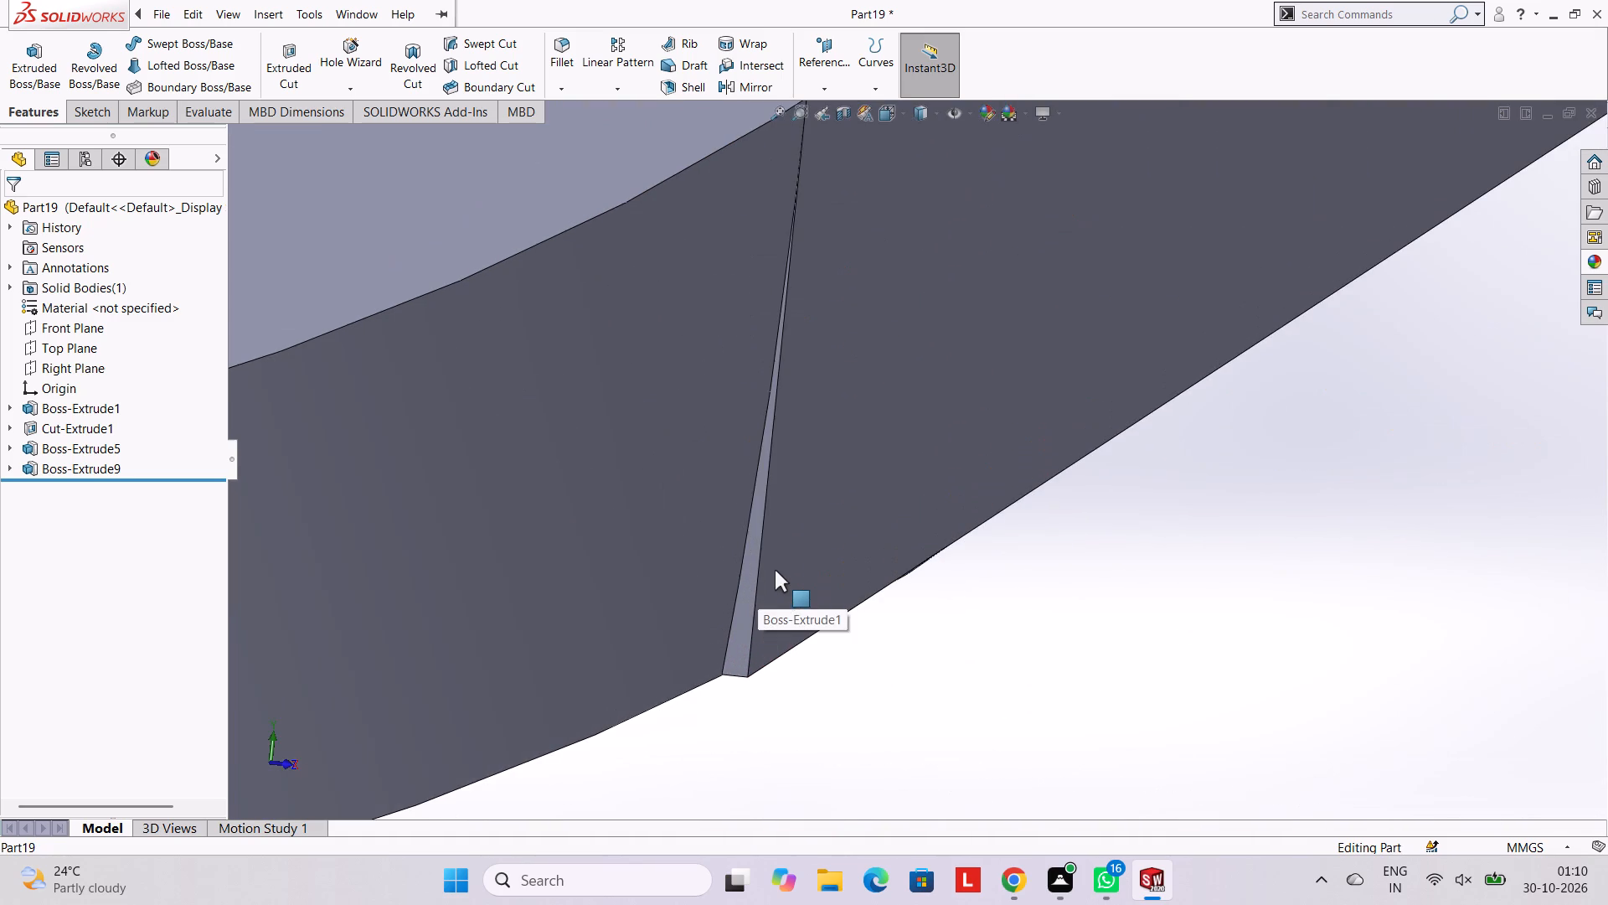
Start a sketch on the thin leftover end face of the arm beside the round end, viewed normal to the sketch.
{"action": "left_click", "coordinate": [745, 584]}
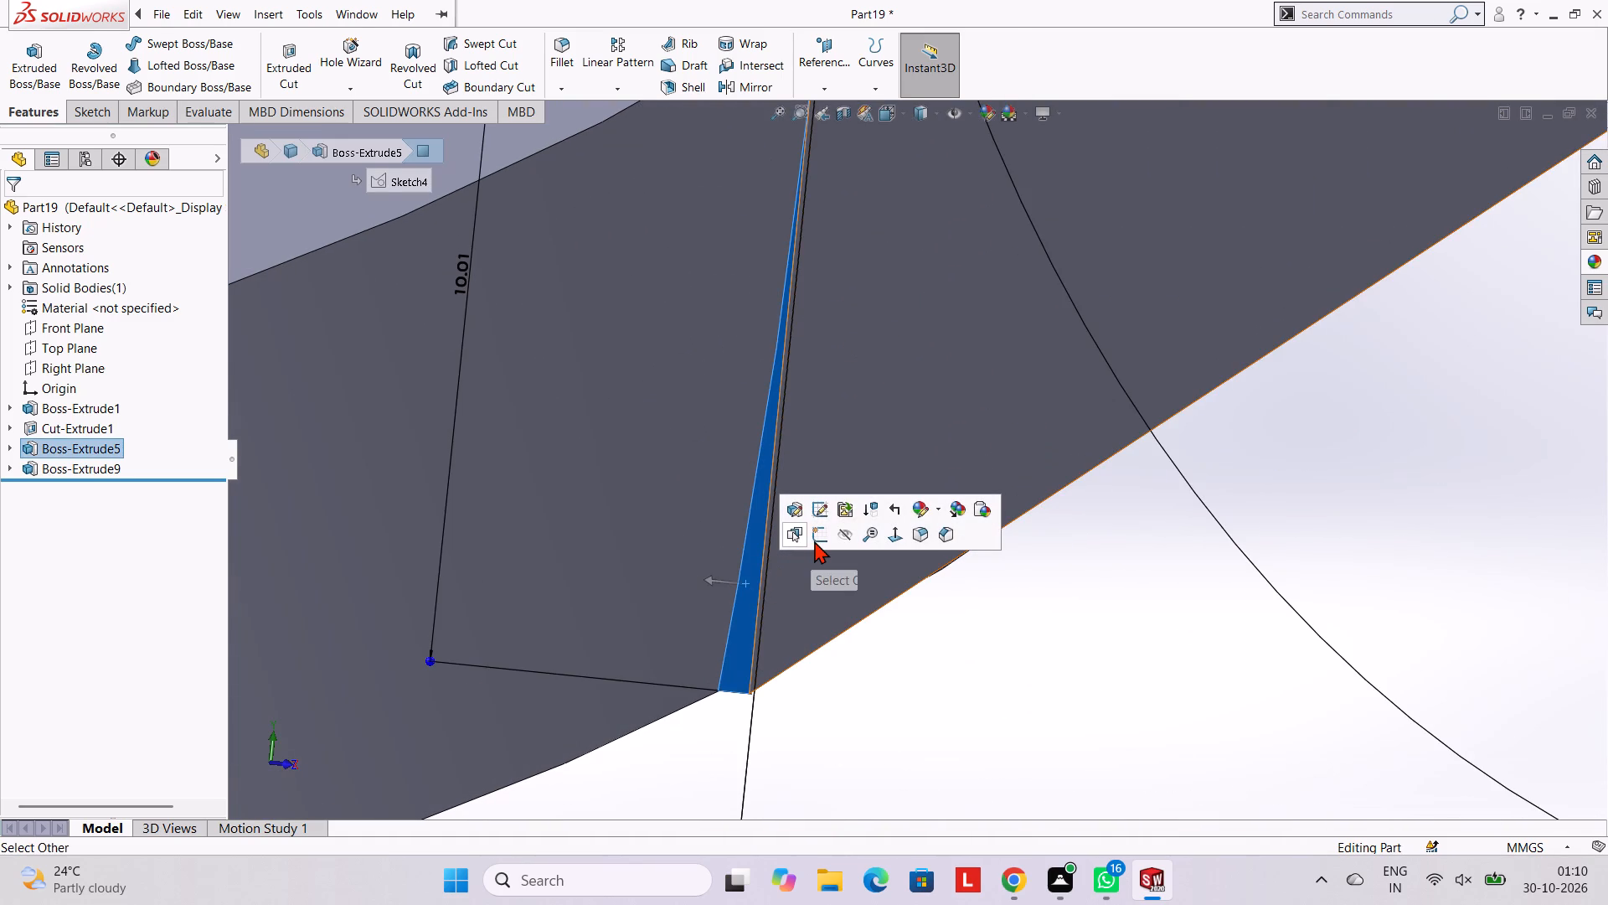
{"action": "left_click", "coordinate": [814, 540]}
{"action": "key", "text": "ctrl+8"}
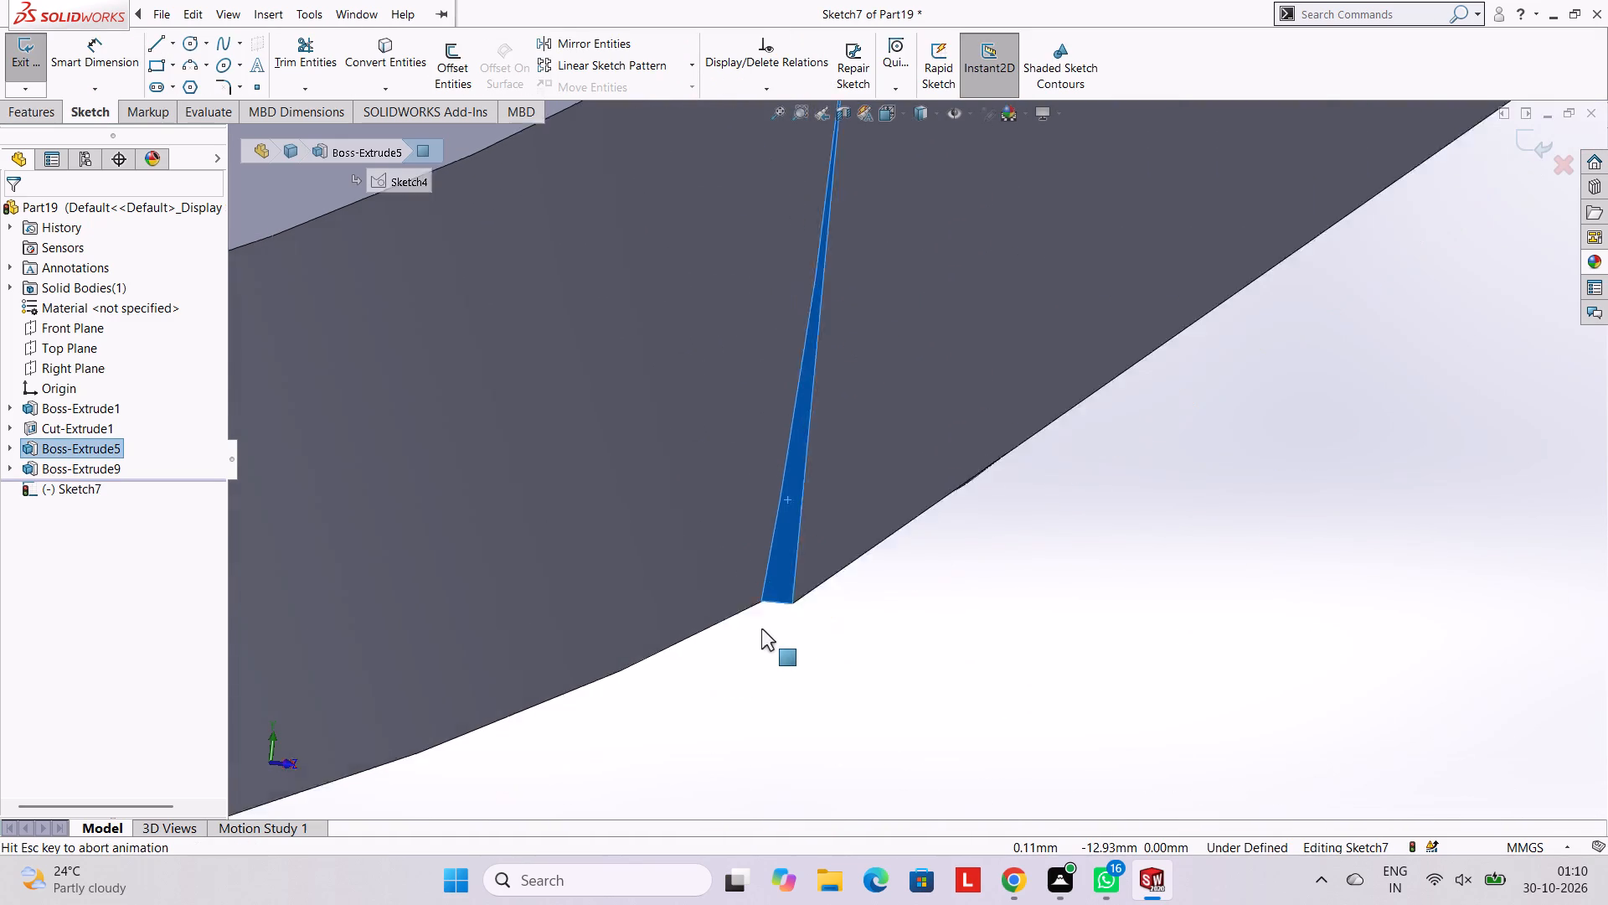
{"action": "scroll", "coordinate": [947, 686], "scroll_direction": "down", "scroll_amount": 4}
{"action": "scroll", "coordinate": [1396, 480], "scroll_direction": "up", "scroll_amount": 1}
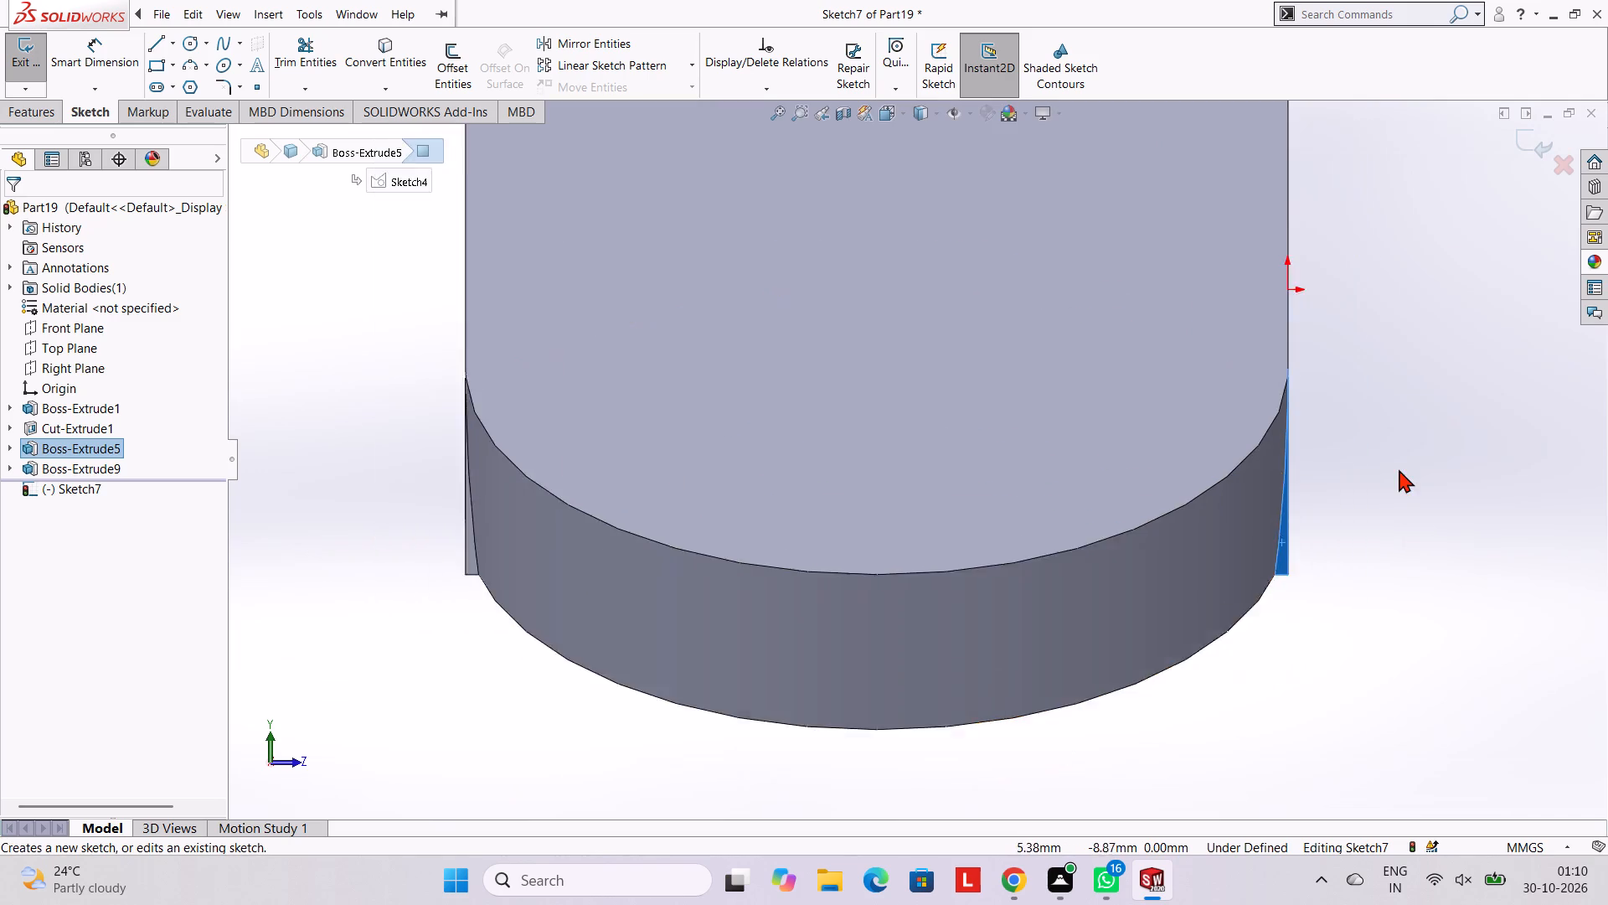
{"action": "scroll", "coordinate": [1399, 468], "scroll_direction": "down", "scroll_amount": 4}
{"action": "scroll", "coordinate": [1242, 476], "scroll_direction": "down", "scroll_amount": 3}
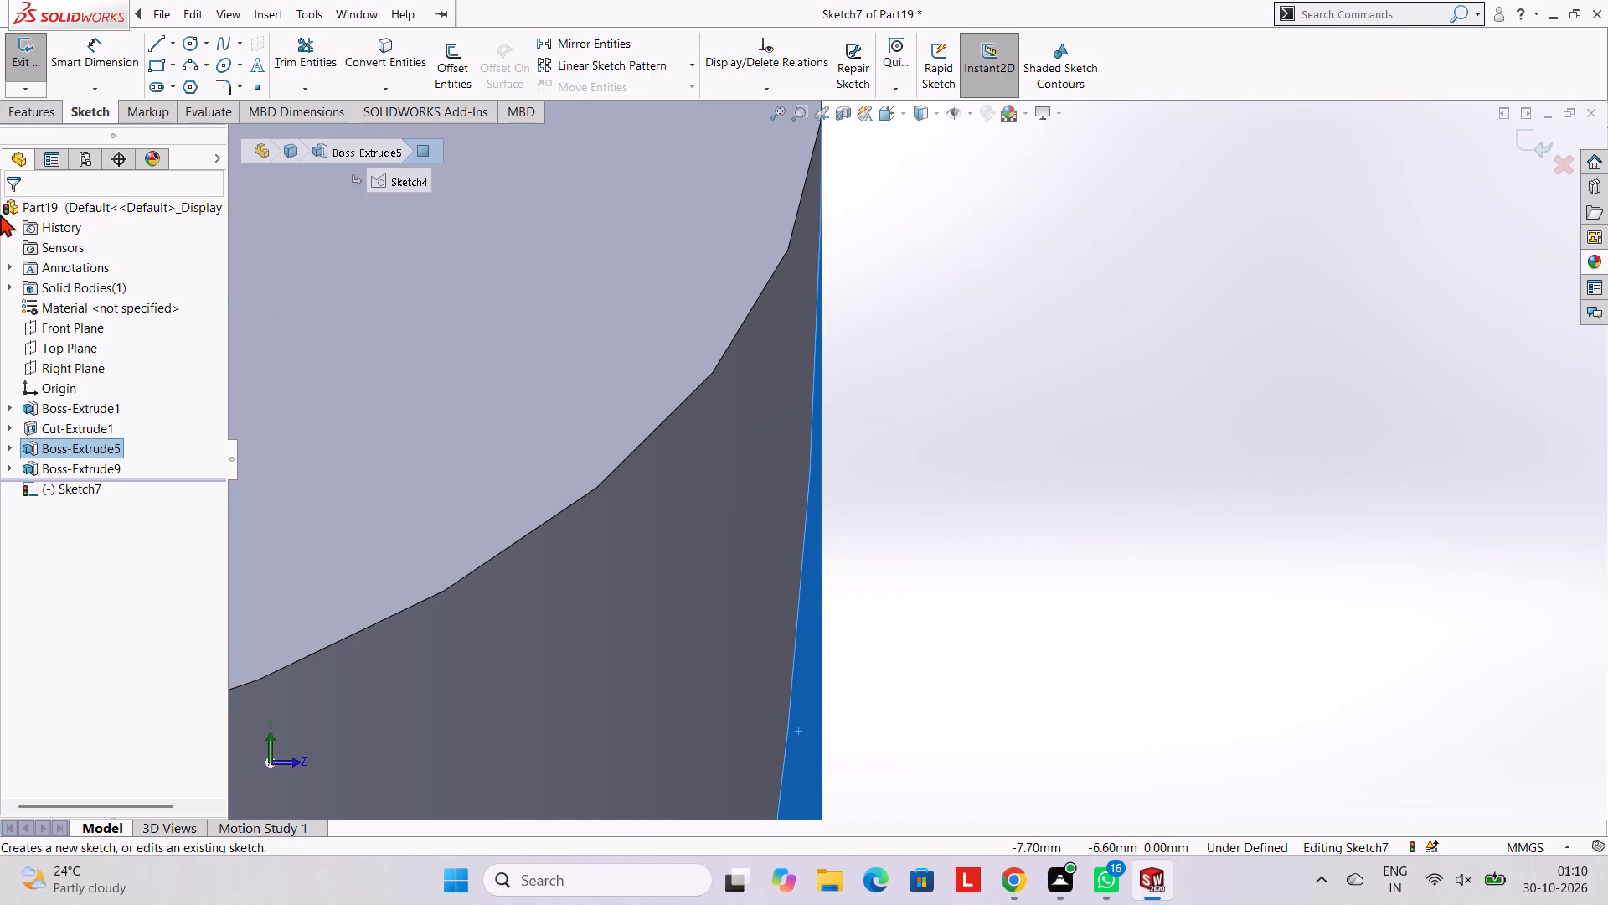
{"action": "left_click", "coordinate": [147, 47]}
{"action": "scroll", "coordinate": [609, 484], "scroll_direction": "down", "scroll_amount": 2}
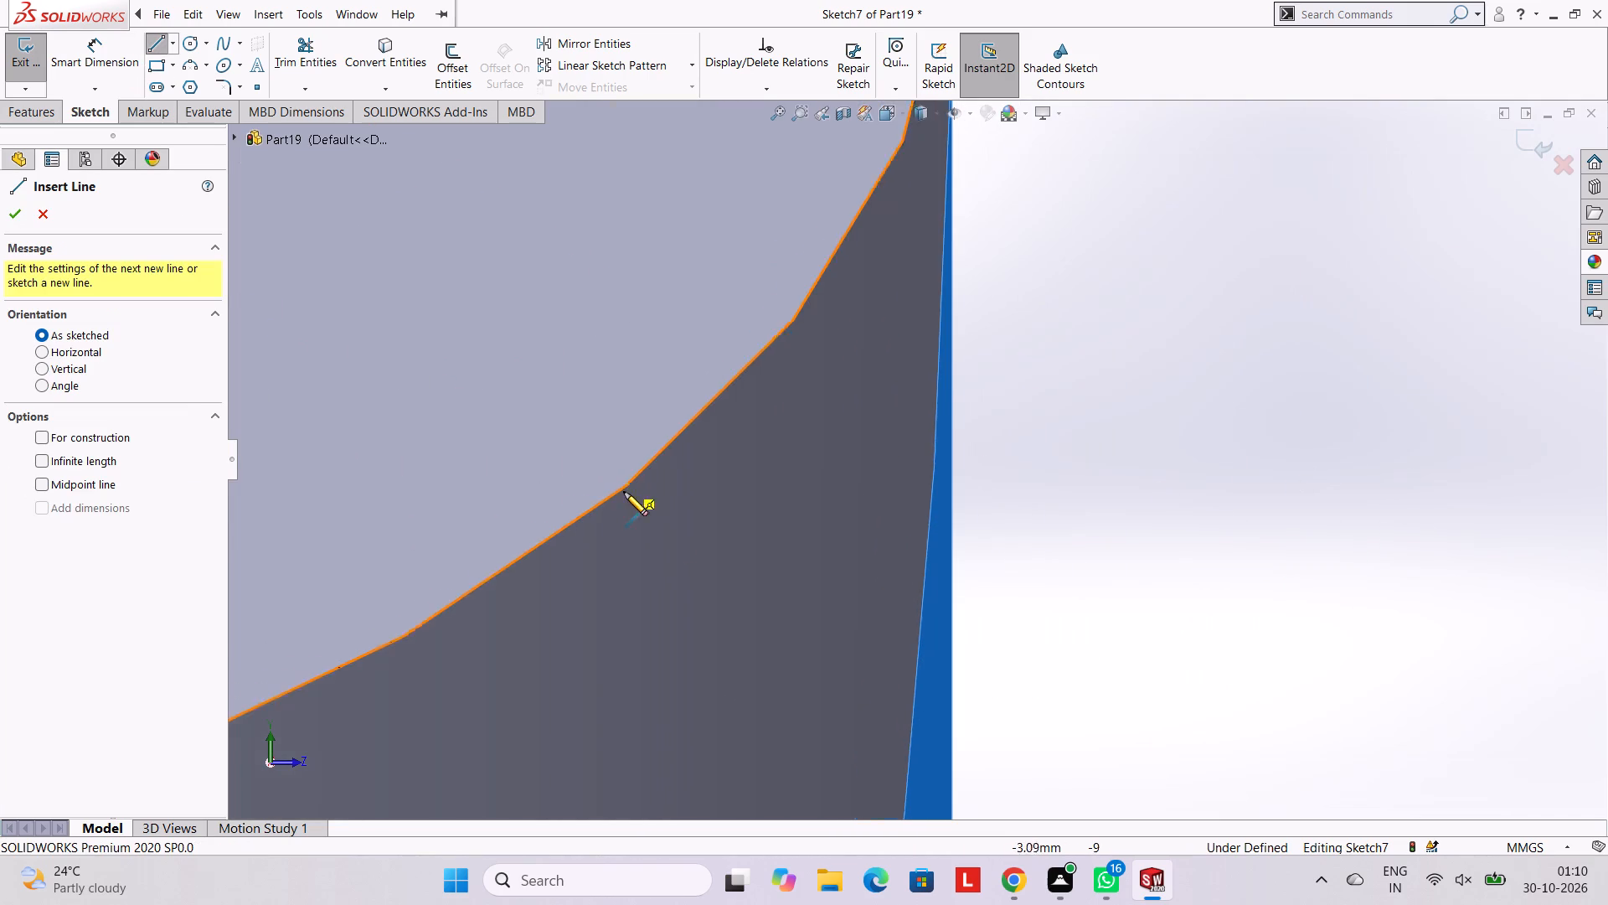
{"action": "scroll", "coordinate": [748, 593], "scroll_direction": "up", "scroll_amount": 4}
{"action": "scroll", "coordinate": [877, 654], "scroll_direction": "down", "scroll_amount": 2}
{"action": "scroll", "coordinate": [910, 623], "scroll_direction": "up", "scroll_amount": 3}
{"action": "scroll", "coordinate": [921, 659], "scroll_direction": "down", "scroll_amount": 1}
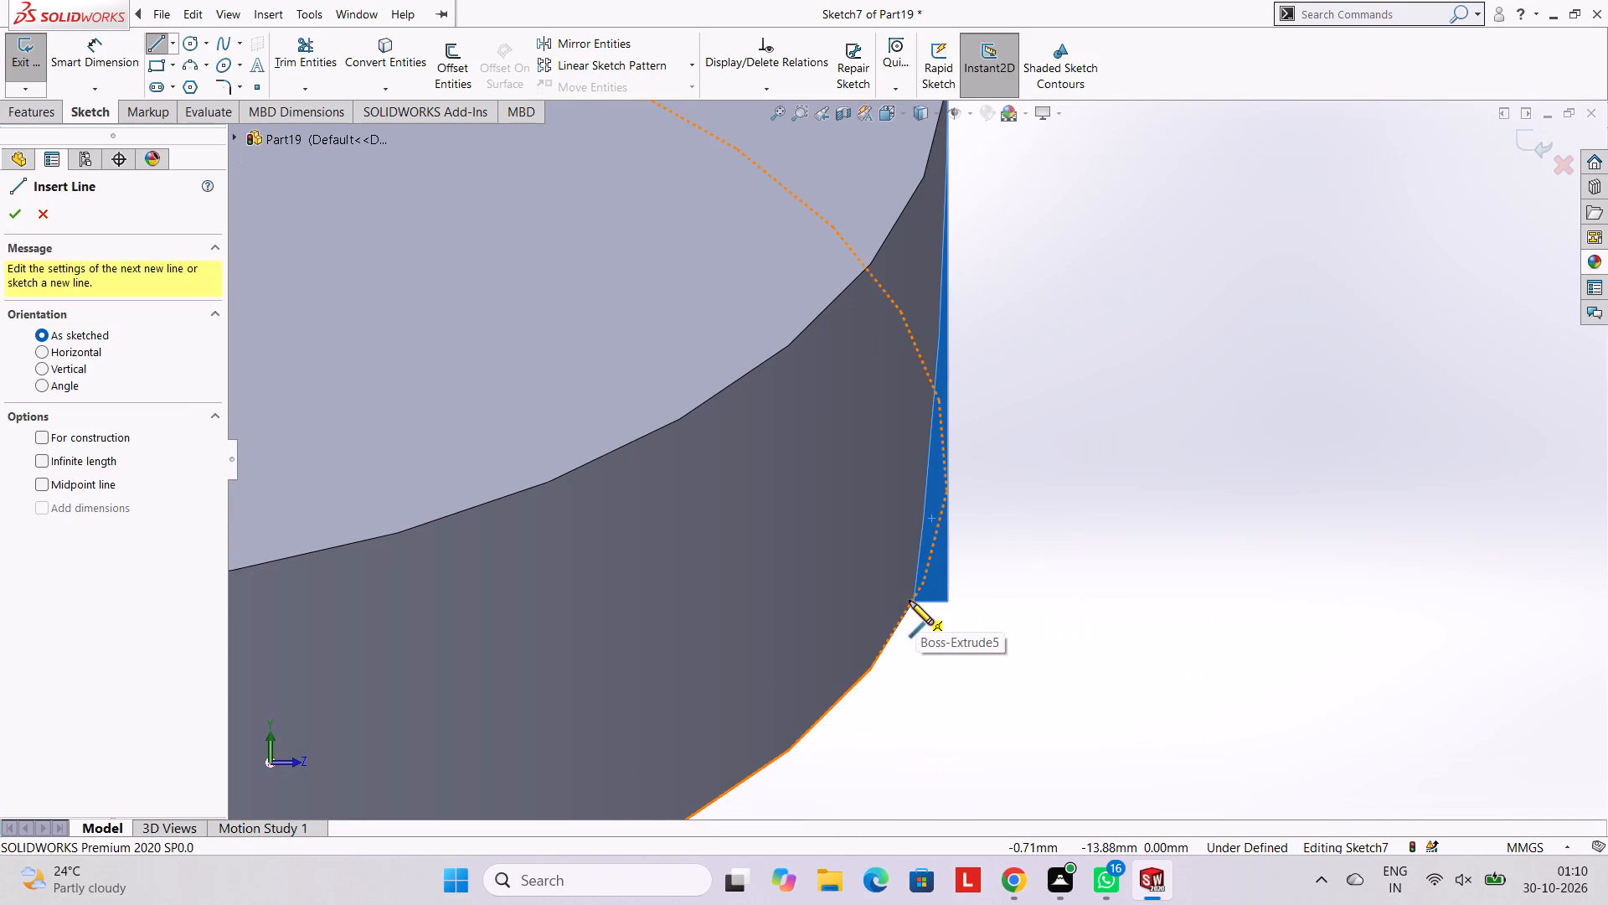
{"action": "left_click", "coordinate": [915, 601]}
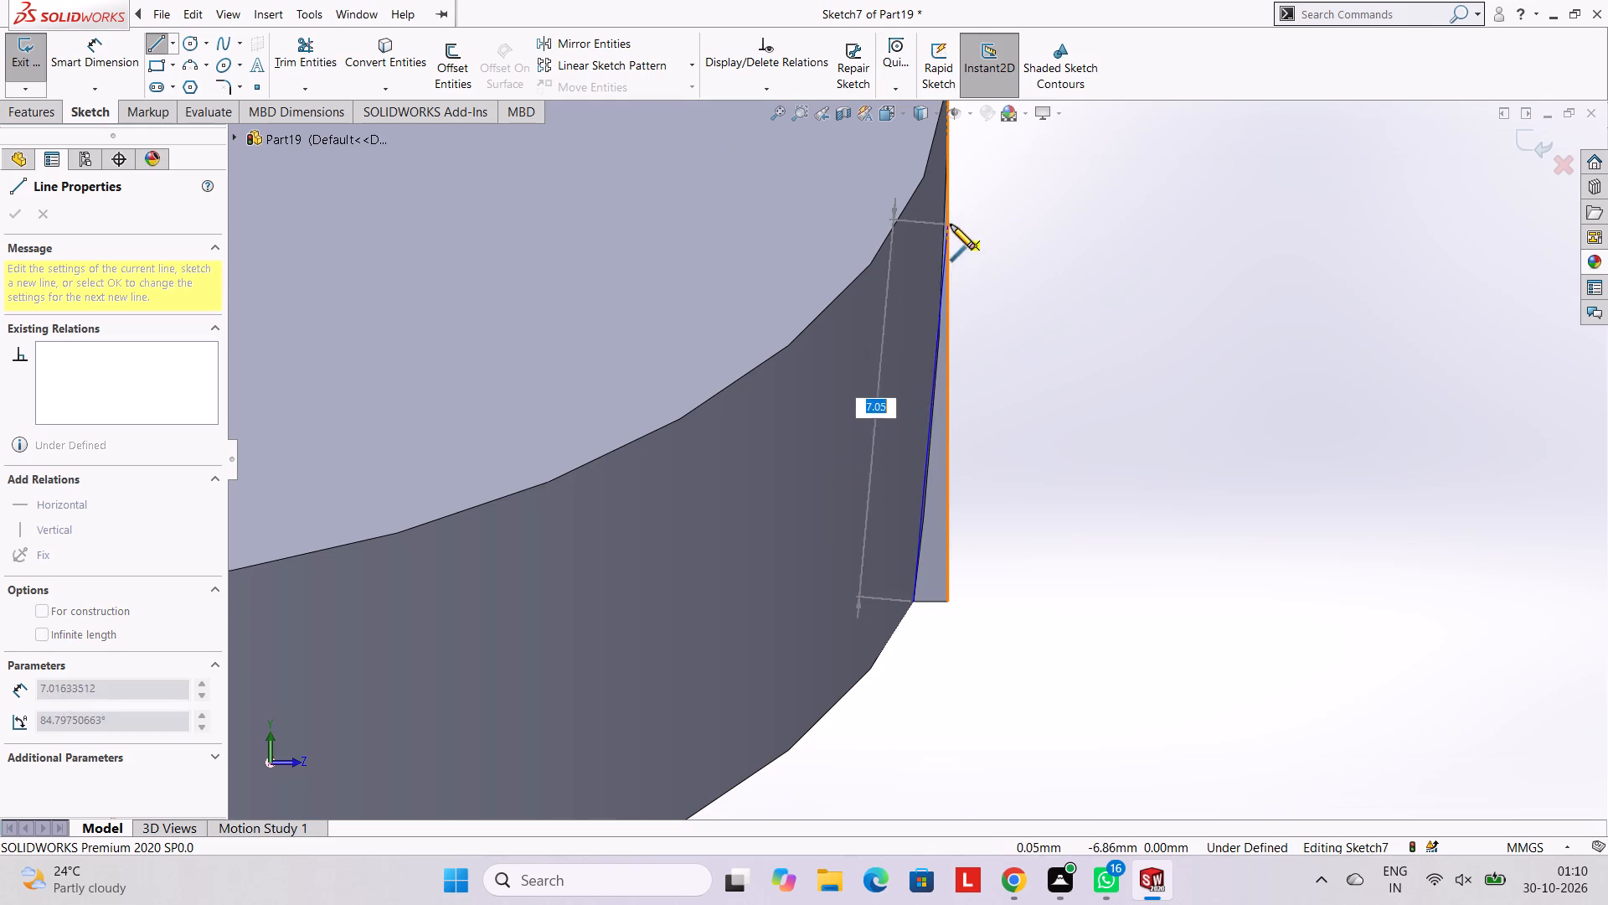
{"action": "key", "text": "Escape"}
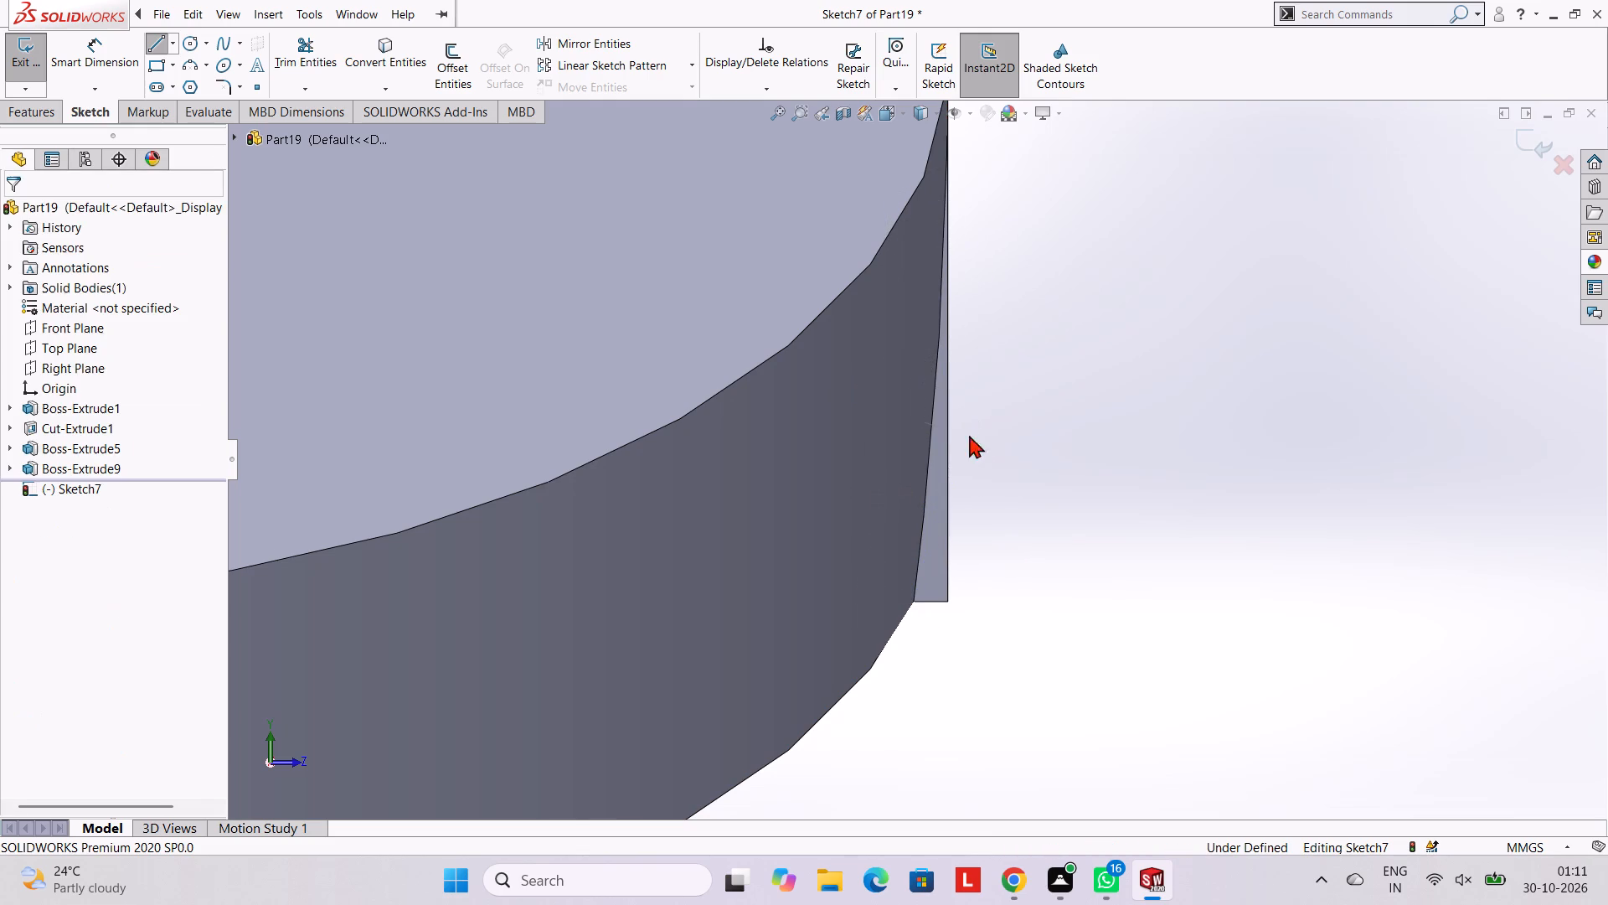
Sketch a short horizontal line along the sliver face's bottom edge and a vertical line about 10 mm up its outer edge.
{"action": "left_click", "coordinate": [161, 44]}
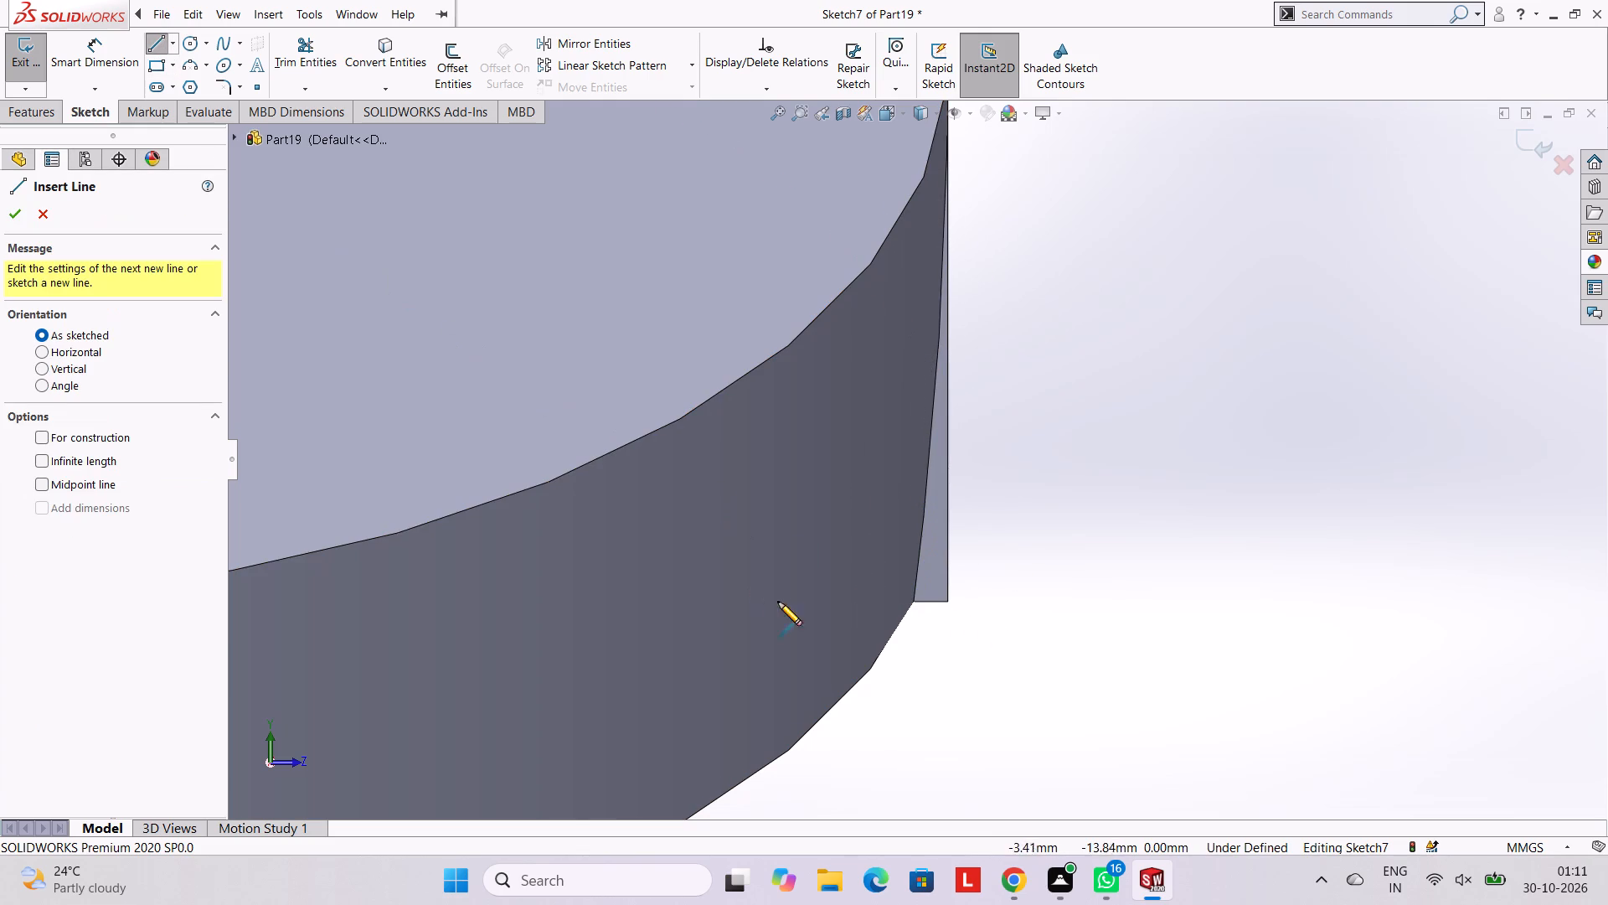
{"action": "left_click", "coordinate": [914, 600]}
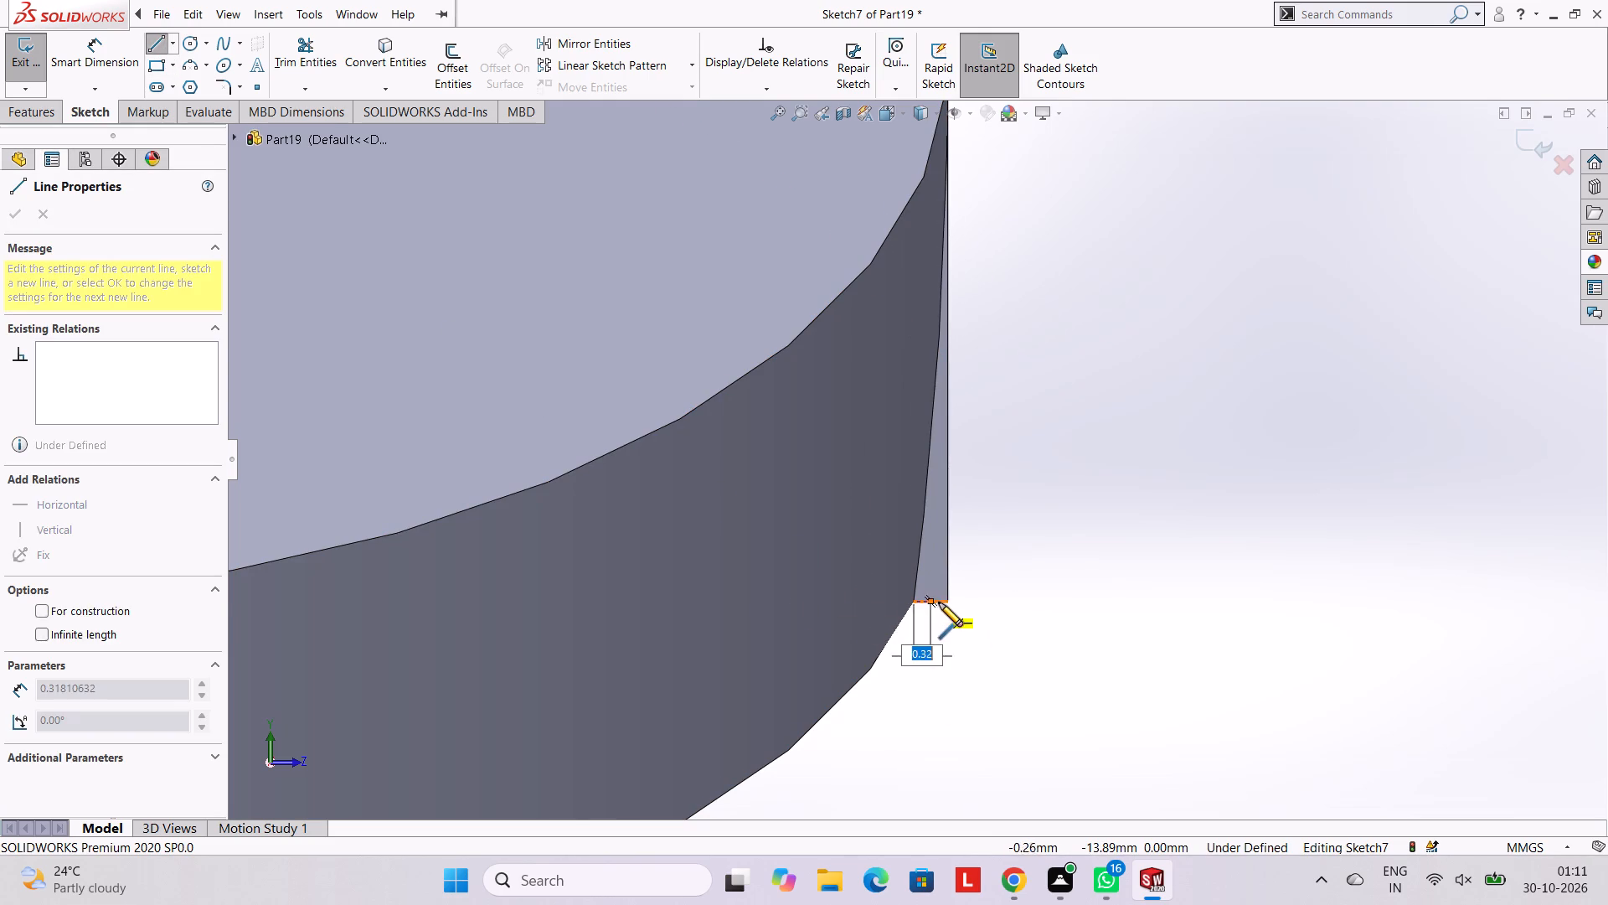
{"action": "left_click", "coordinate": [947, 602]}
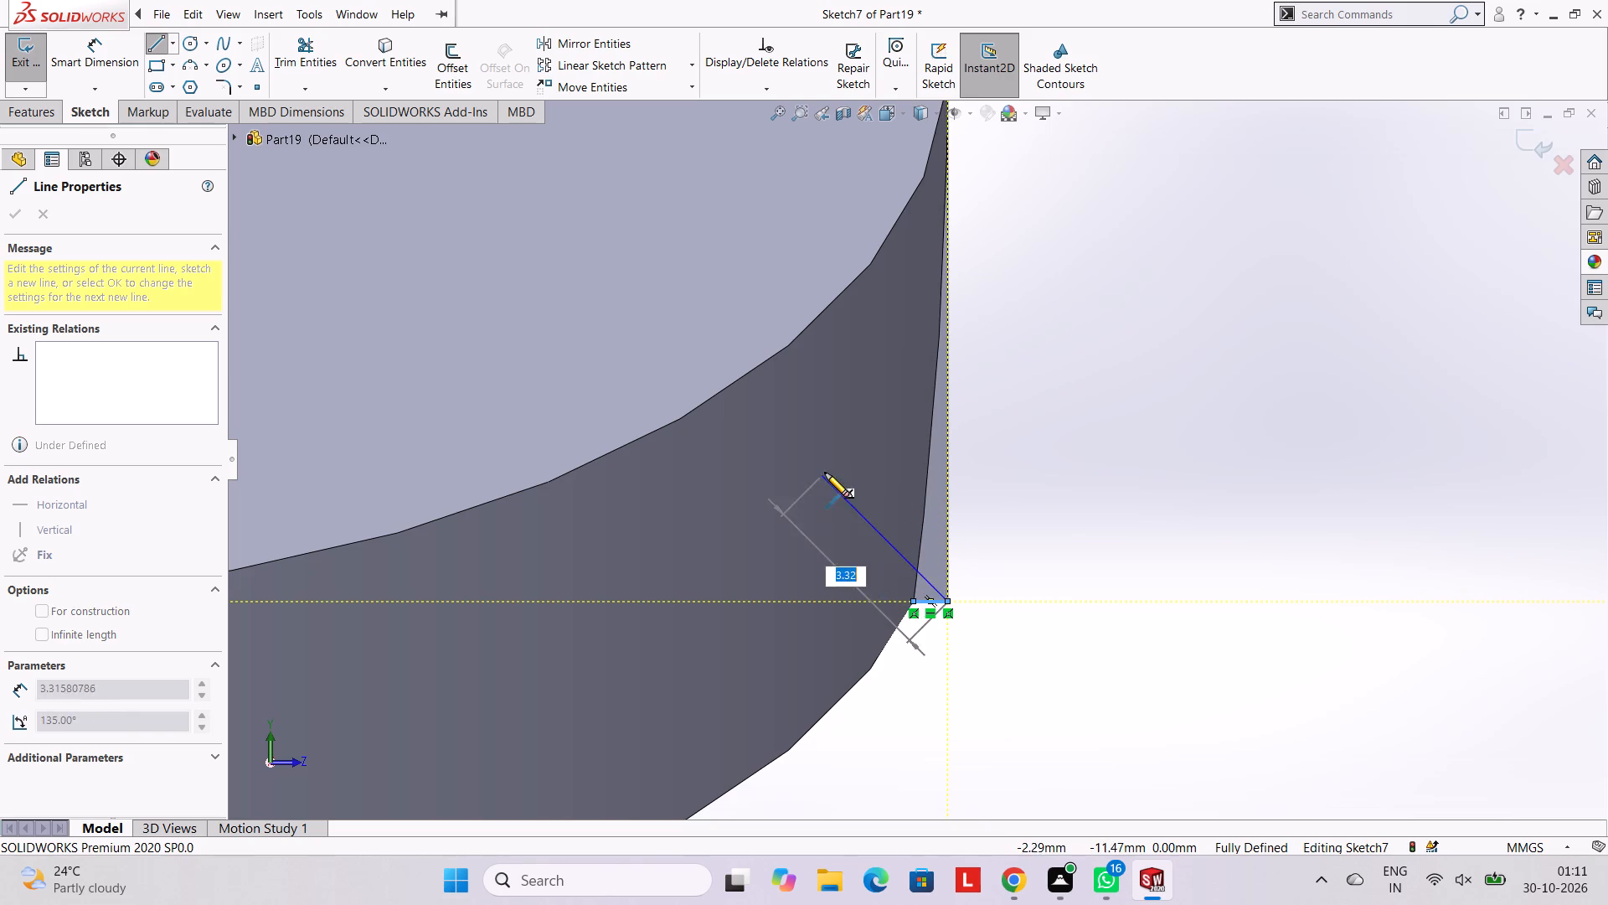
{"action": "scroll", "coordinate": [913, 427], "scroll_direction": "up", "scroll_amount": 3}
{"action": "scroll", "coordinate": [913, 427], "scroll_direction": "down", "scroll_amount": 3}
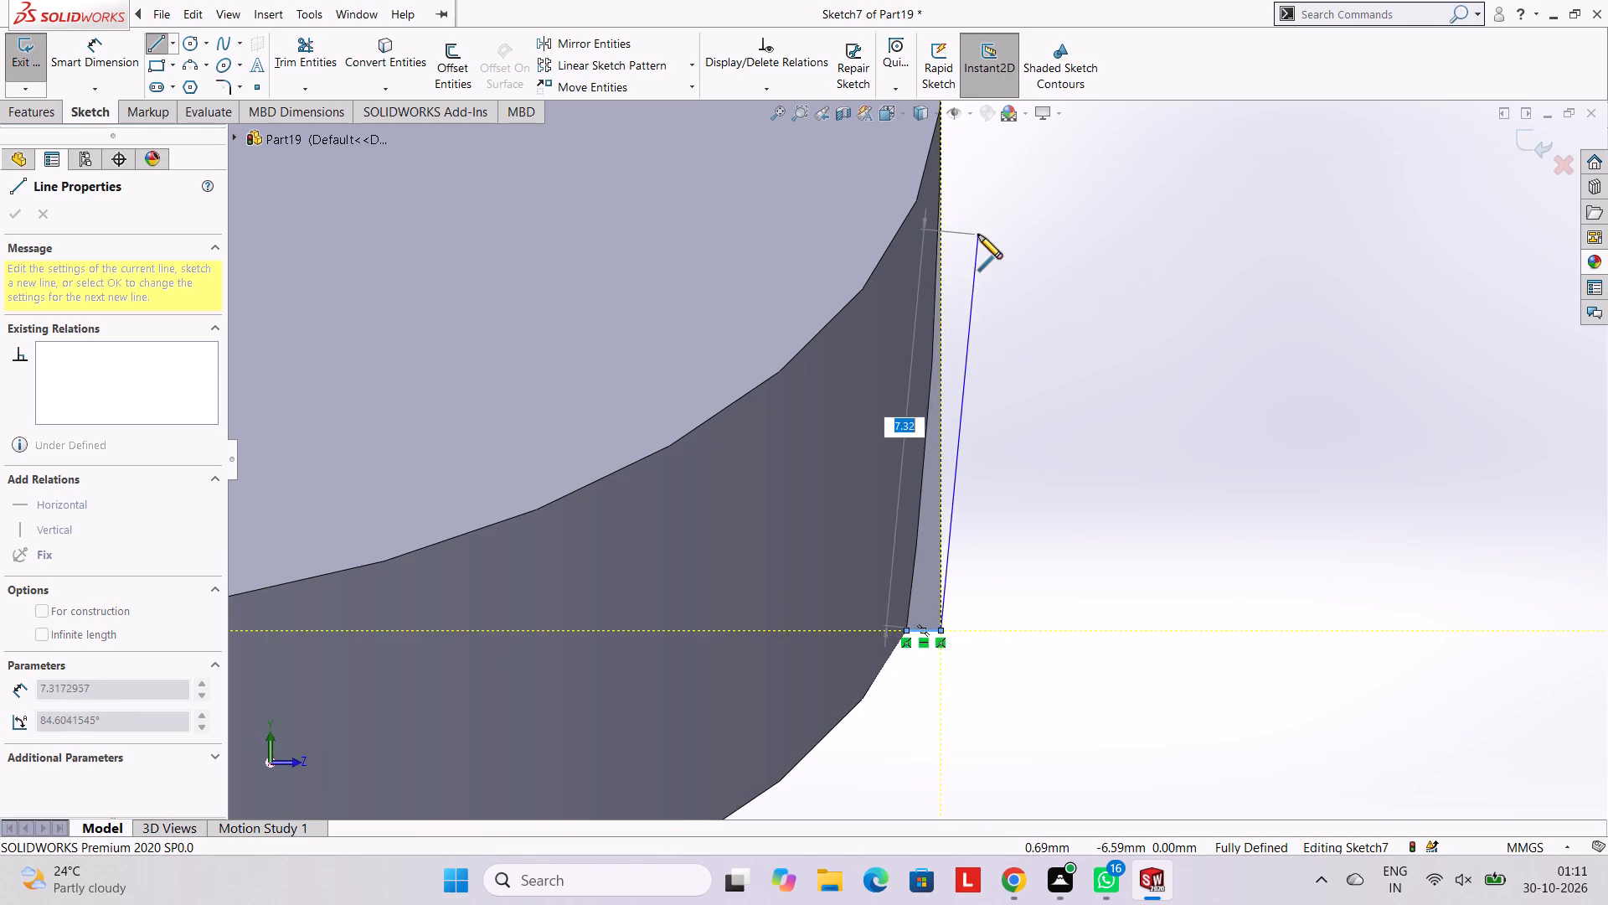
{"action": "scroll", "coordinate": [978, 235], "scroll_direction": "up", "scroll_amount": 3}
{"action": "scroll", "coordinate": [978, 235], "scroll_direction": "down", "scroll_amount": 3}
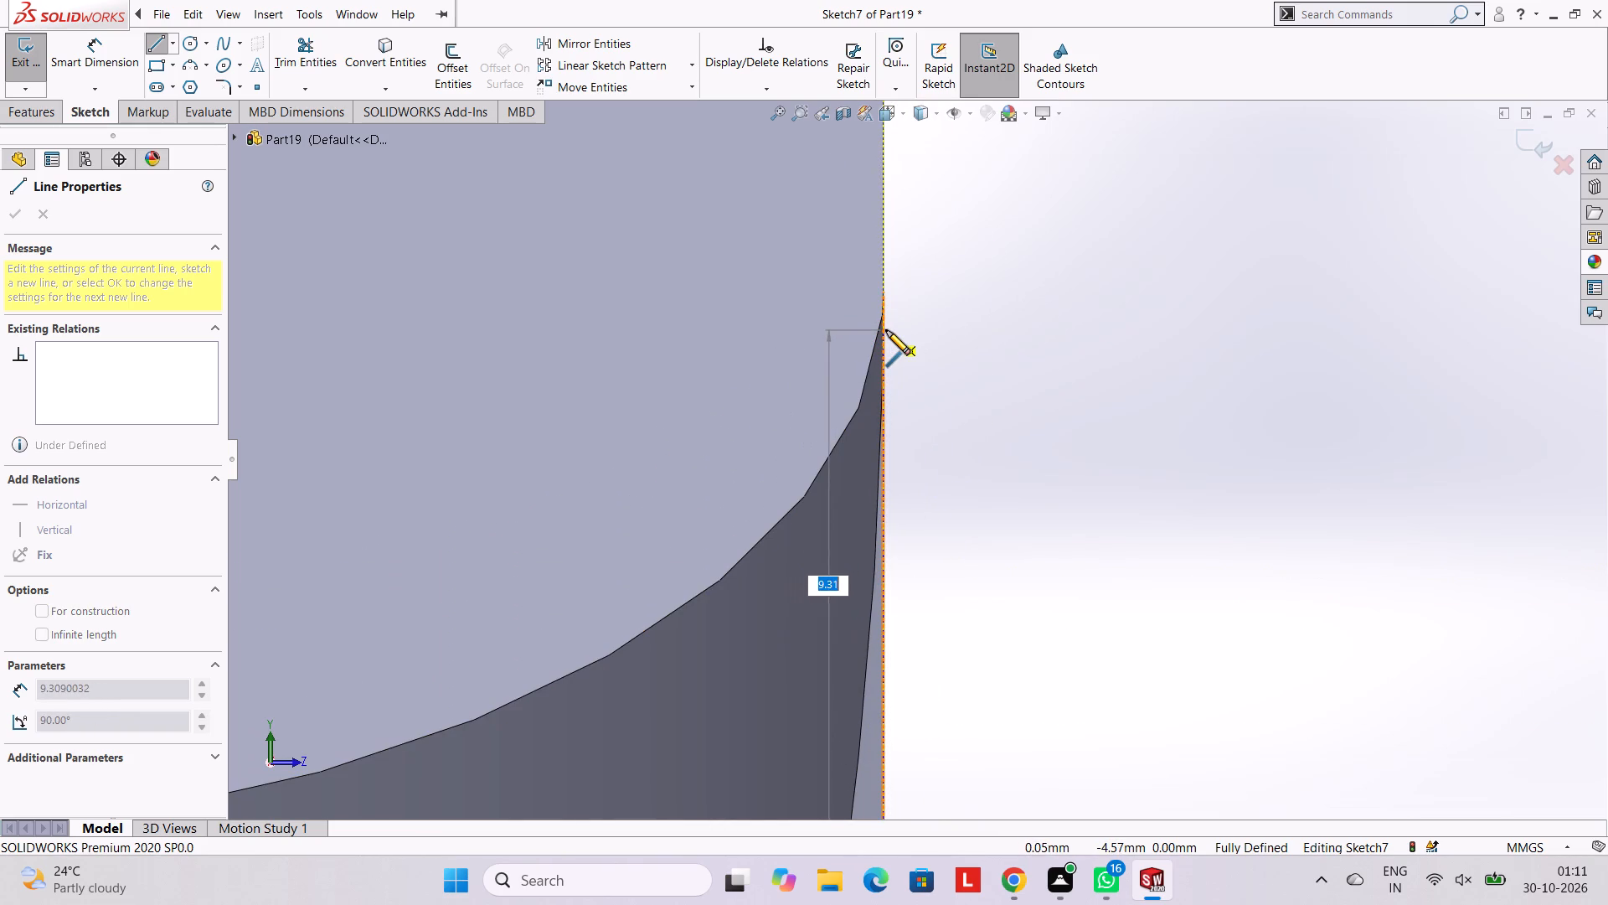
{"action": "left_click", "coordinate": [886, 295]}
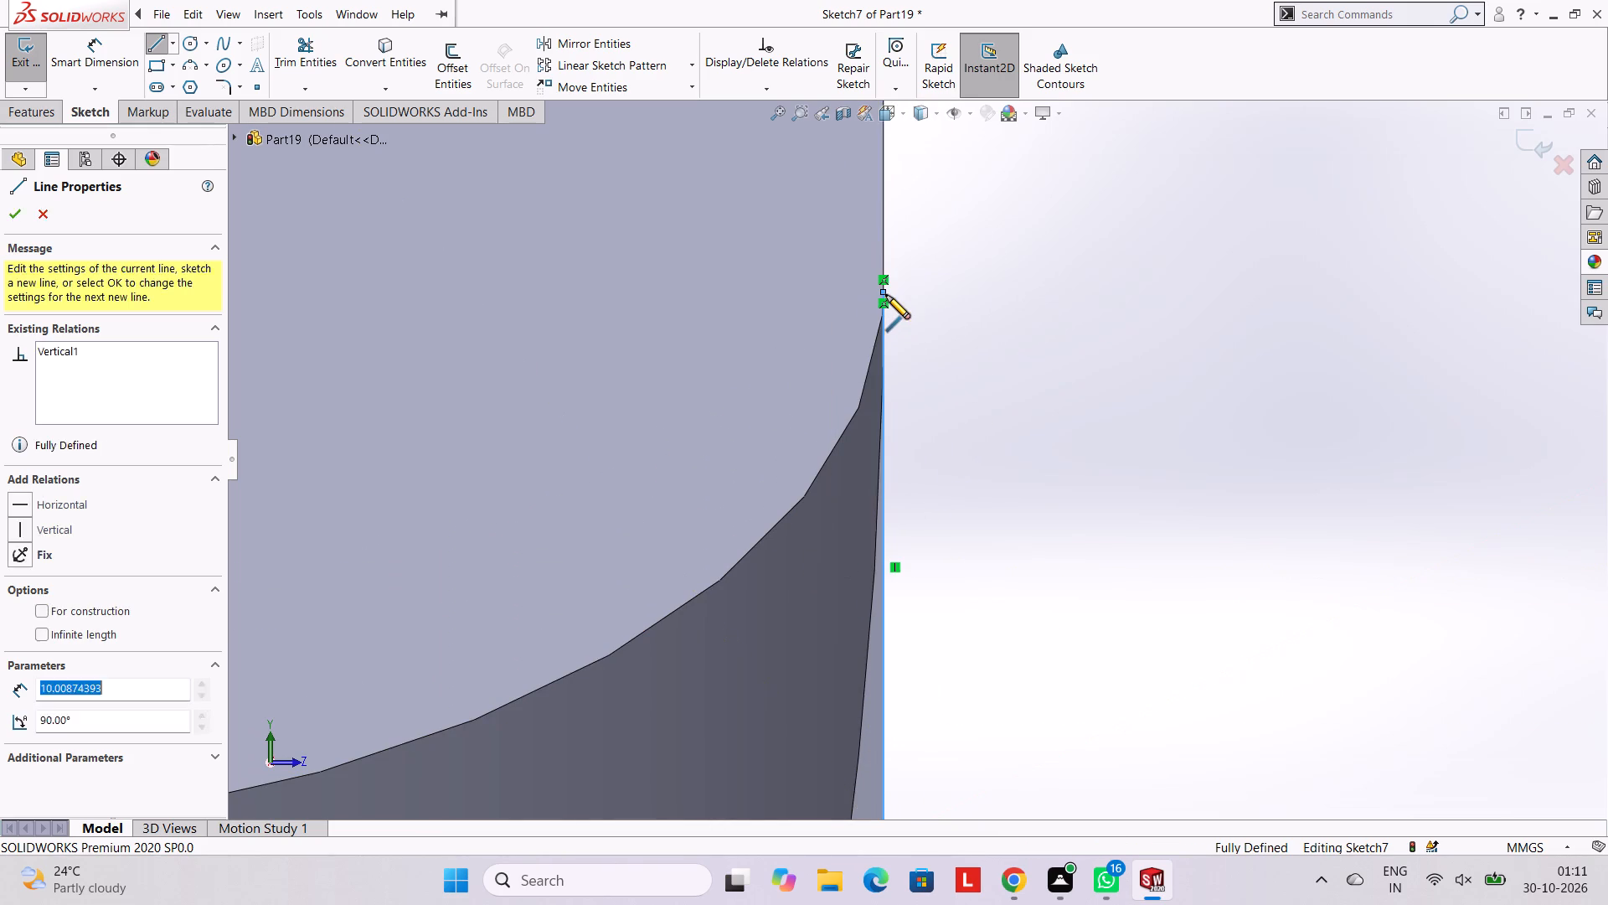
{"action": "key", "text": "Escape"}
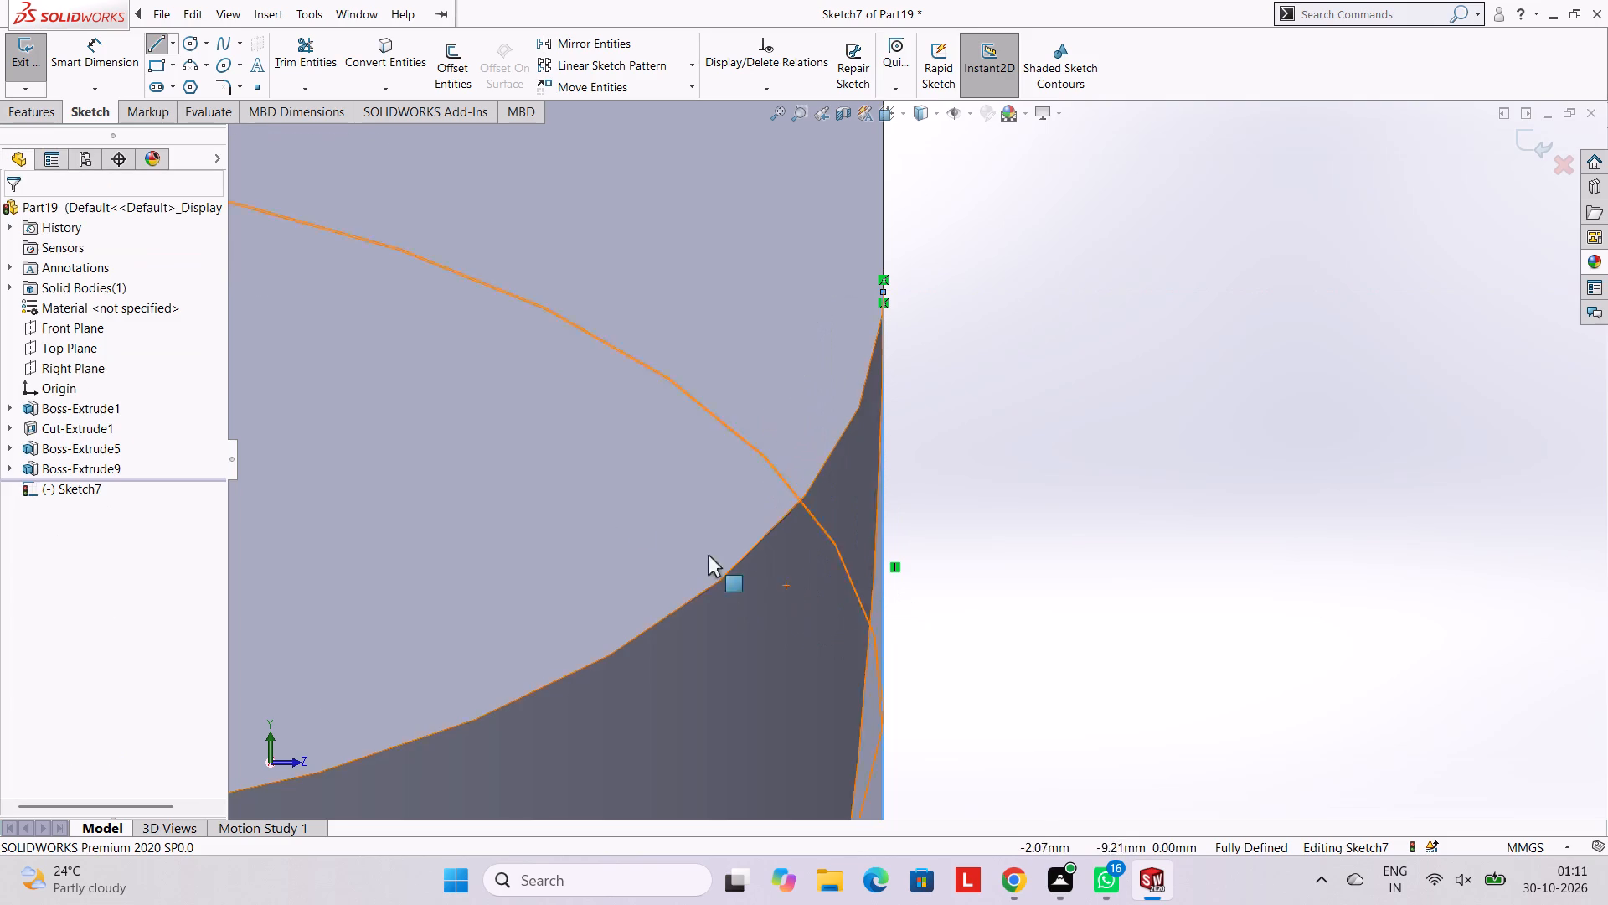
Close the sliver profile with an 80 mm radius three-point arc from the vertical line's top to the horizontal line's inner end.
{"action": "left_click", "coordinate": [179, 55]}
{"action": "scroll", "coordinate": [894, 577], "scroll_direction": "up", "scroll_amount": 3}
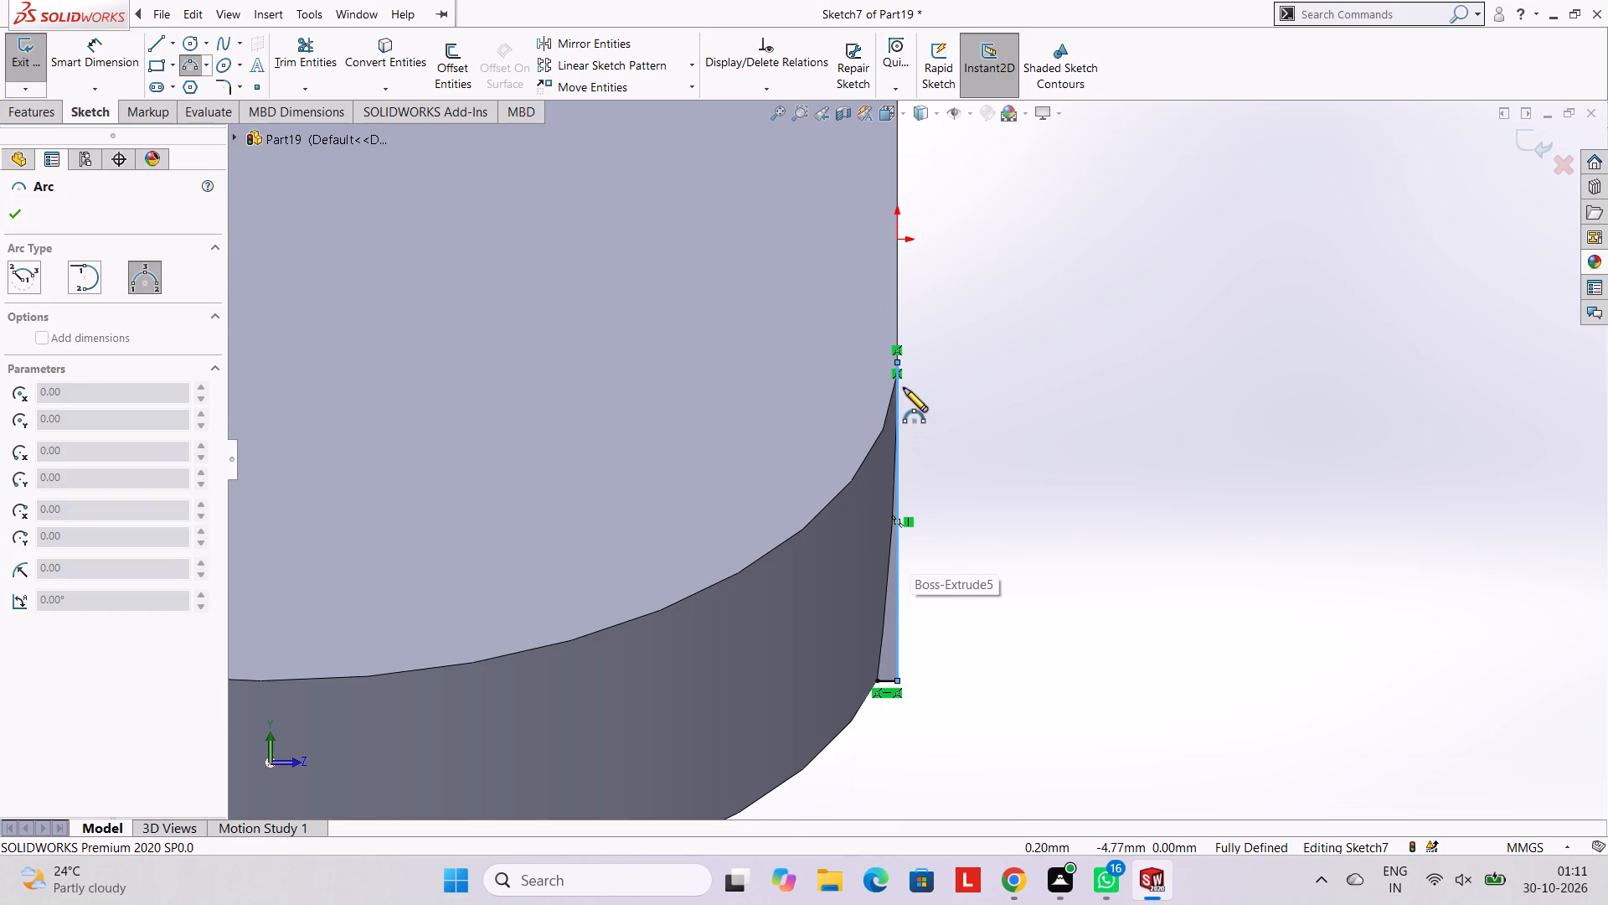
{"action": "left_click", "coordinate": [894, 360]}
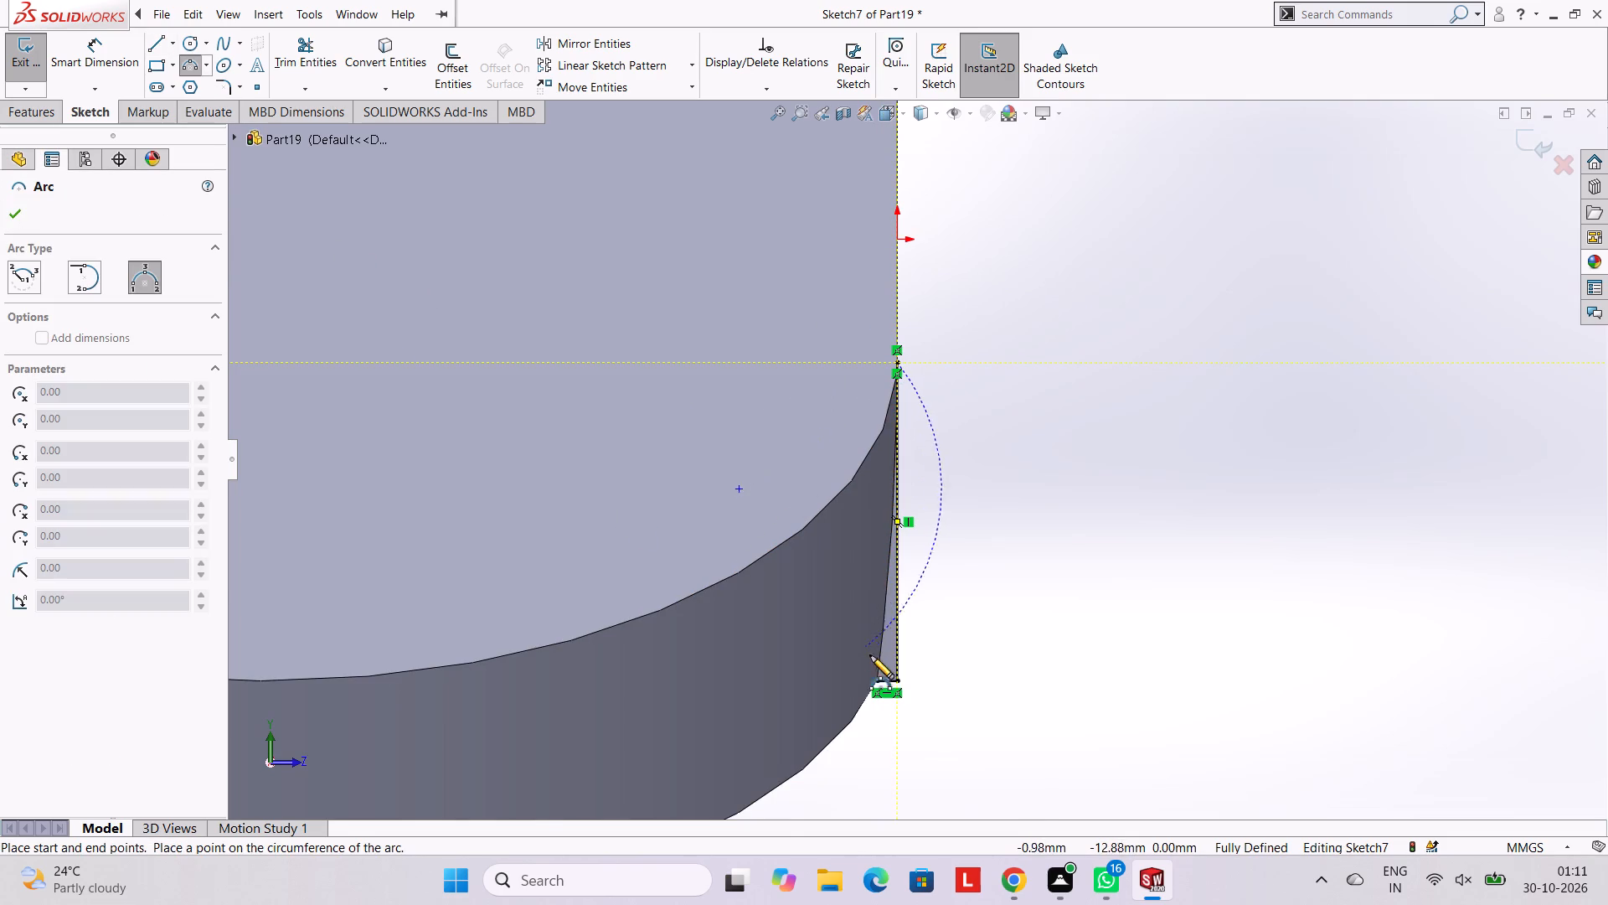
{"action": "left_click", "coordinate": [874, 683]}
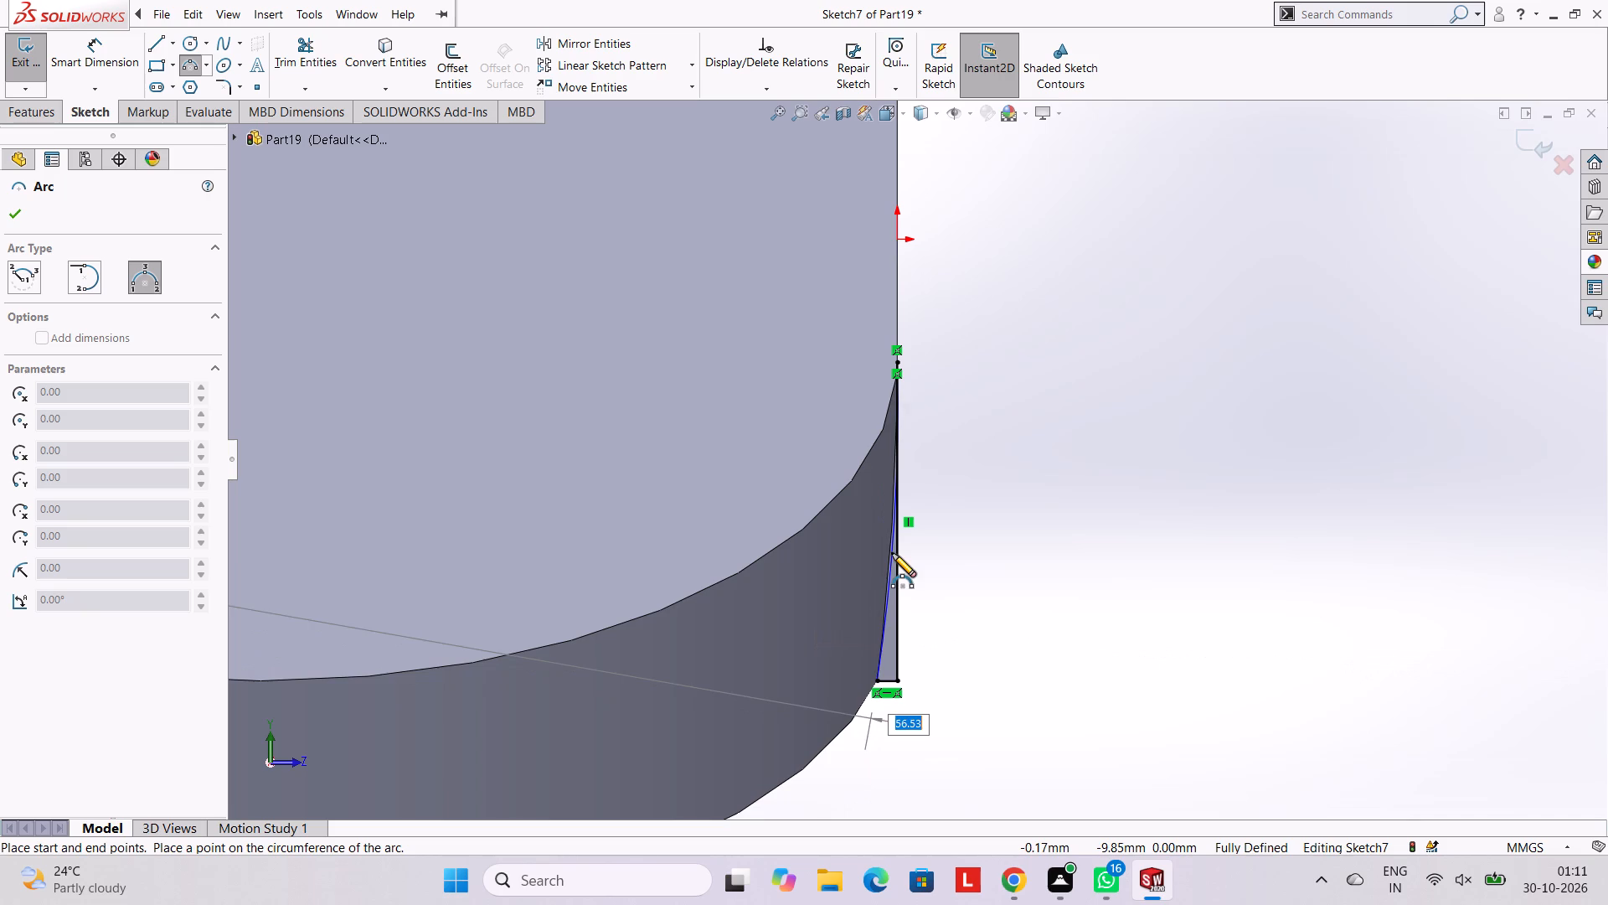
{"action": "scroll", "coordinate": [892, 554], "scroll_direction": "down", "scroll_amount": 5}
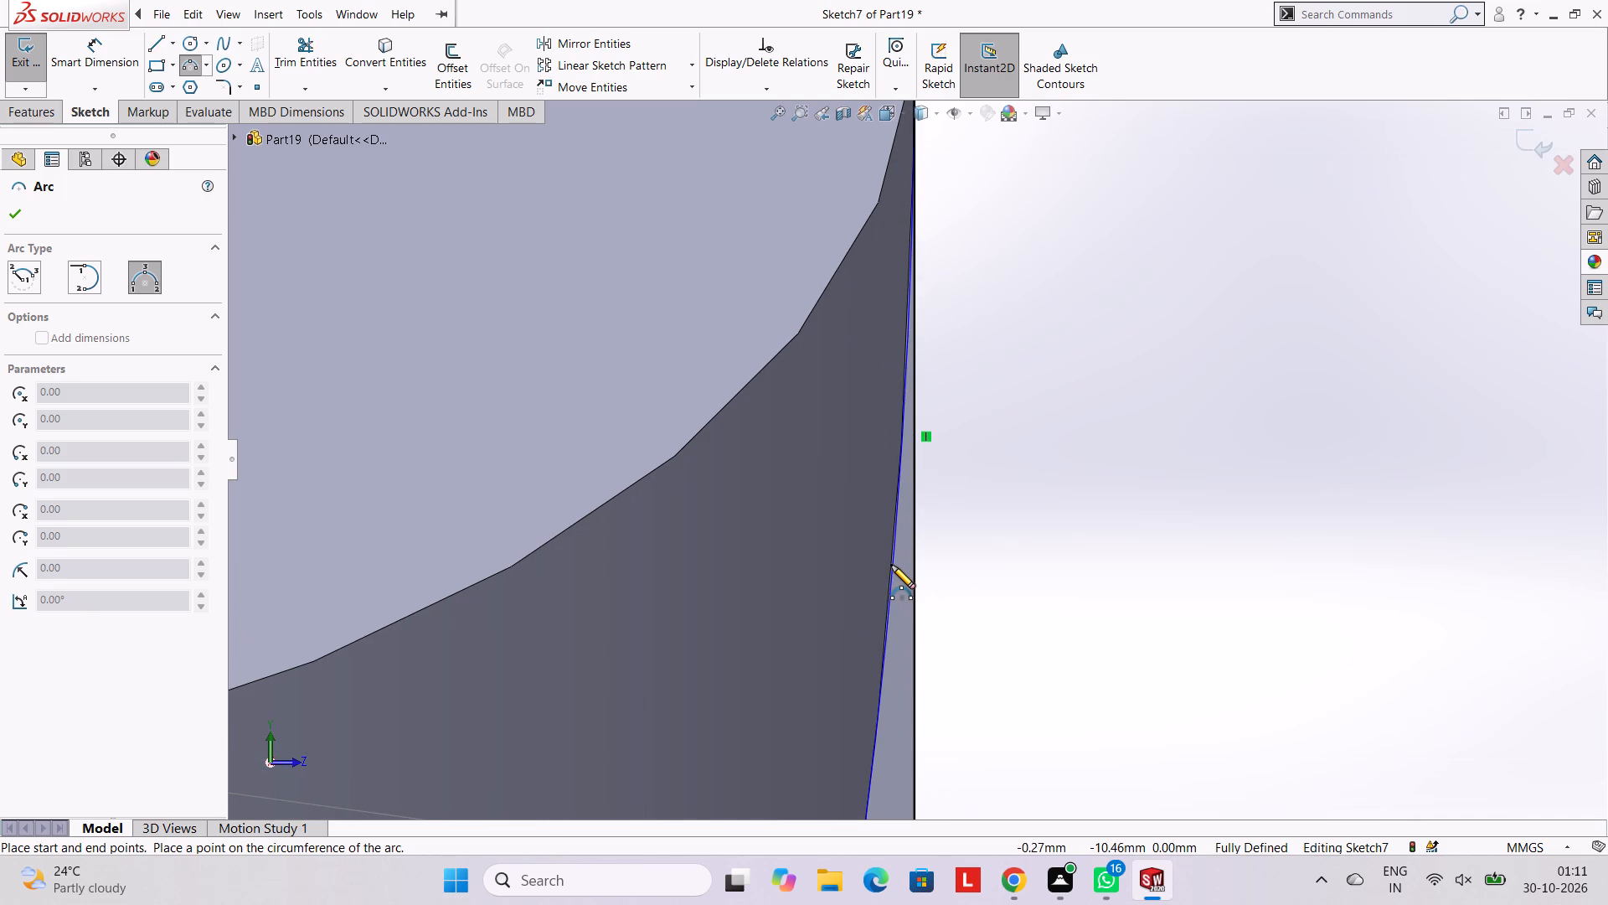
{"action": "scroll", "coordinate": [891, 565], "scroll_direction": "up", "scroll_amount": 3}
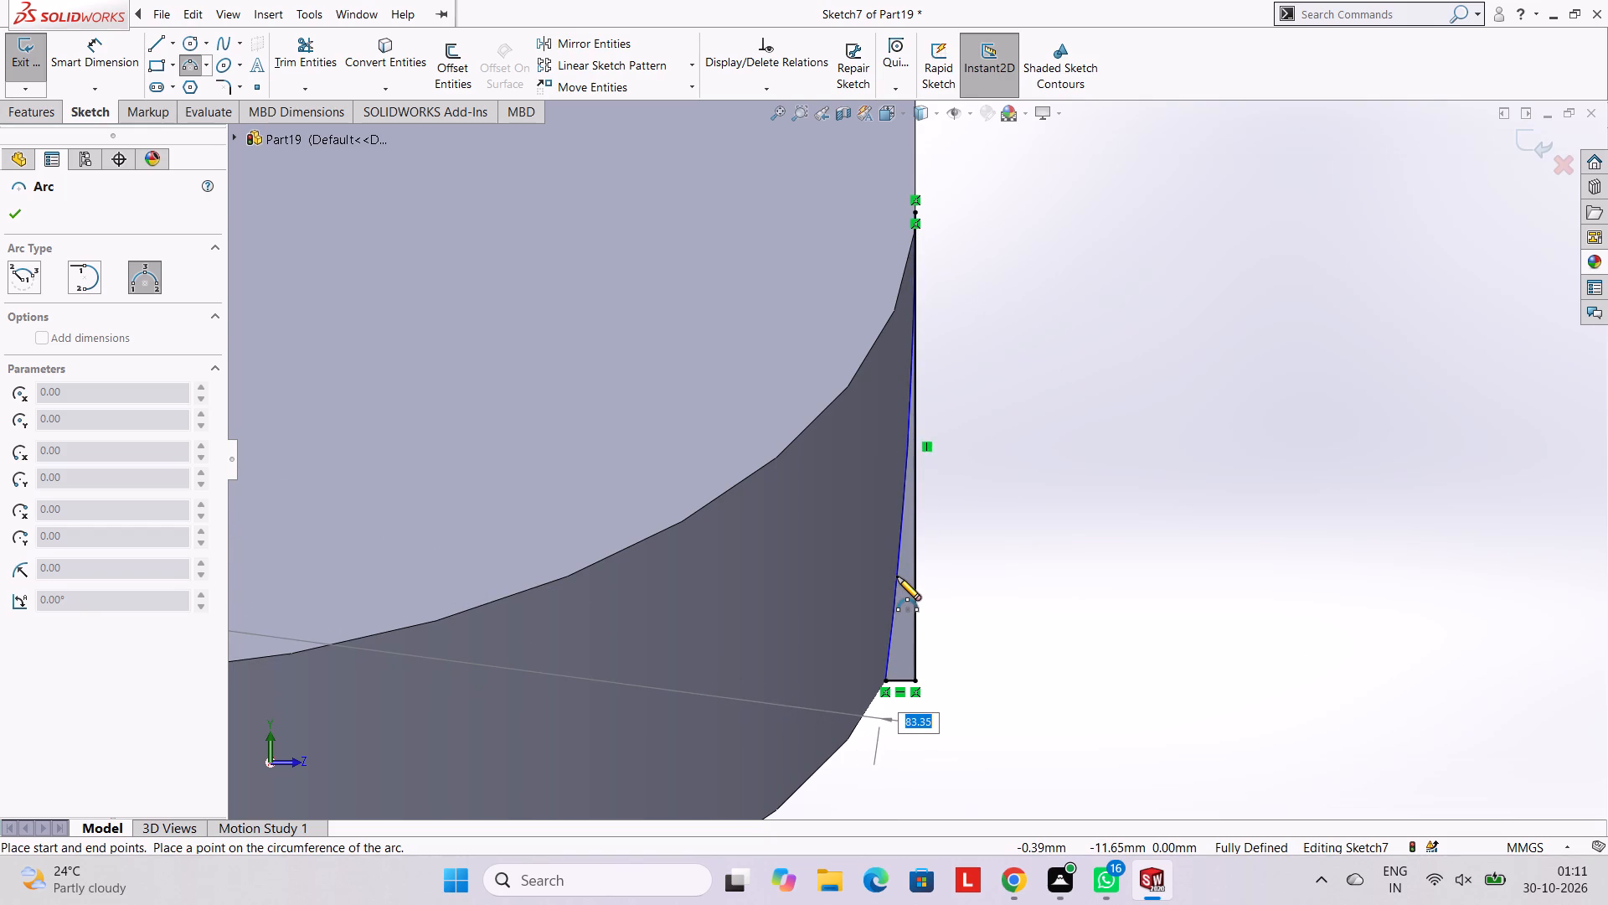
{"action": "type", "text": "80"}
{"action": "key", "text": "Return"}
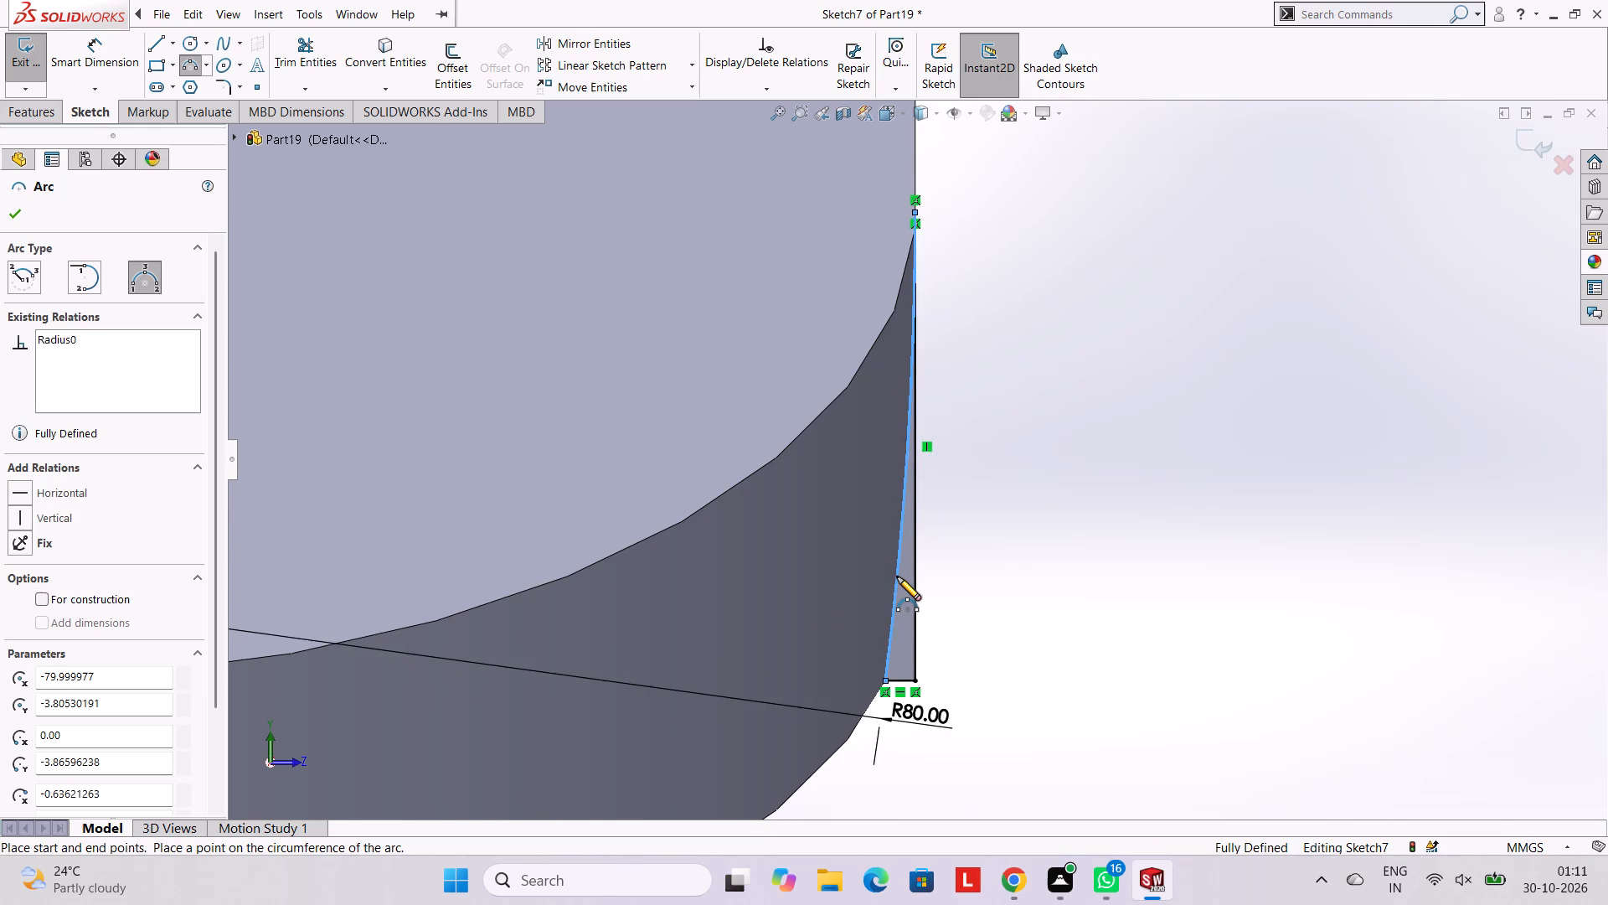
{"action": "key", "text": "Escape"}
{"action": "key", "text": "Escape"}
{"action": "key", "text": "Escape"}
{"action": "scroll", "coordinate": [920, 613], "scroll_direction": "down", "scroll_amount": 1}
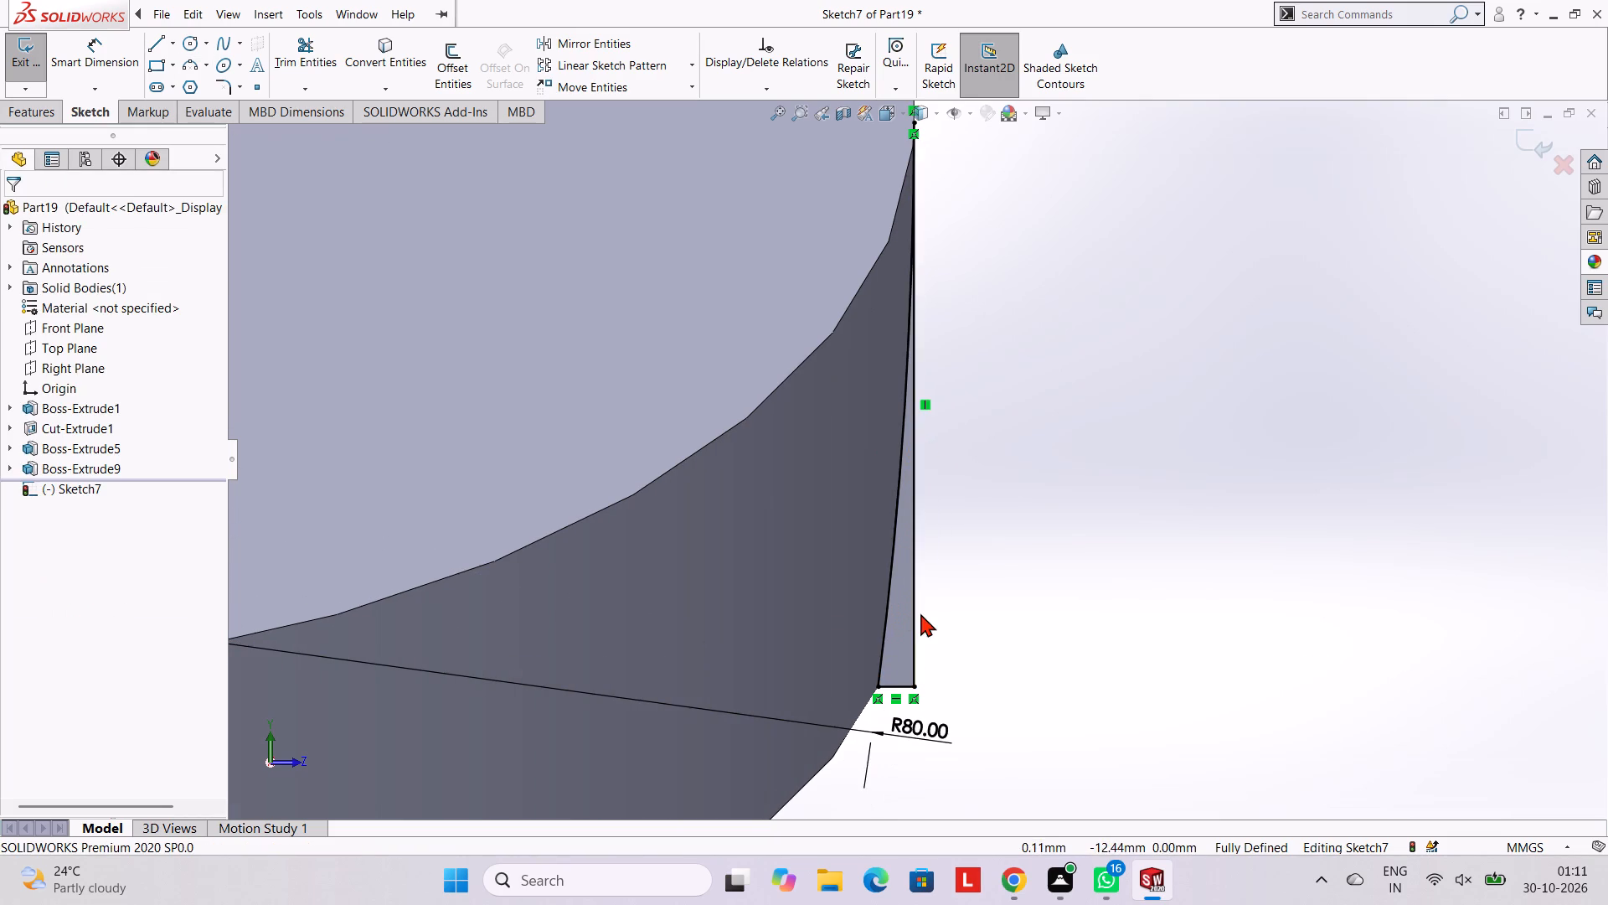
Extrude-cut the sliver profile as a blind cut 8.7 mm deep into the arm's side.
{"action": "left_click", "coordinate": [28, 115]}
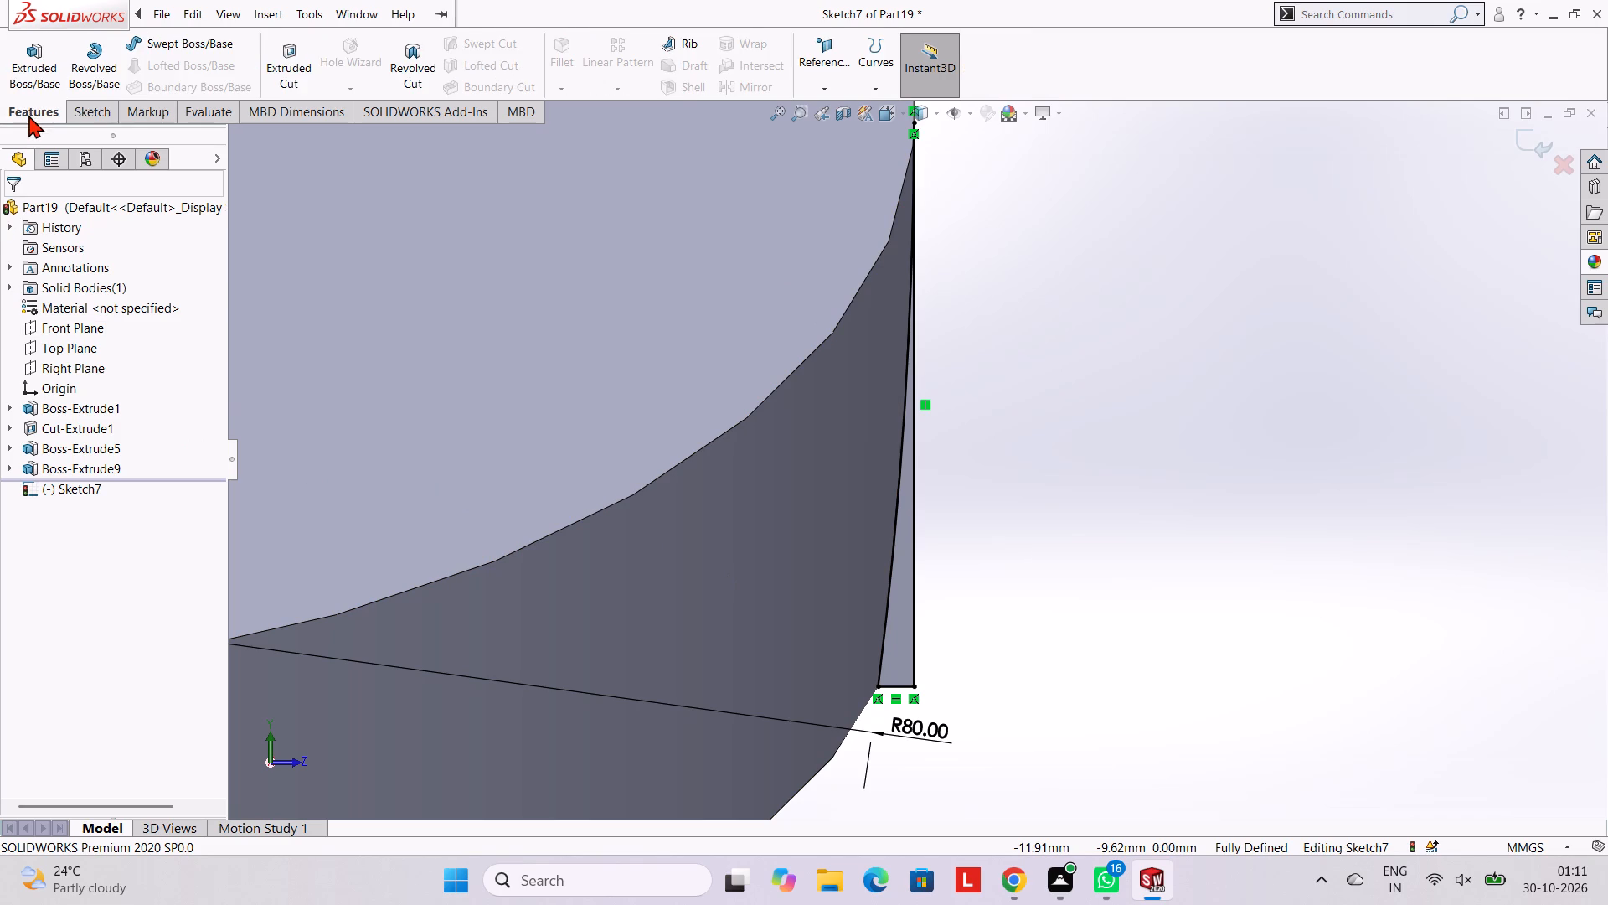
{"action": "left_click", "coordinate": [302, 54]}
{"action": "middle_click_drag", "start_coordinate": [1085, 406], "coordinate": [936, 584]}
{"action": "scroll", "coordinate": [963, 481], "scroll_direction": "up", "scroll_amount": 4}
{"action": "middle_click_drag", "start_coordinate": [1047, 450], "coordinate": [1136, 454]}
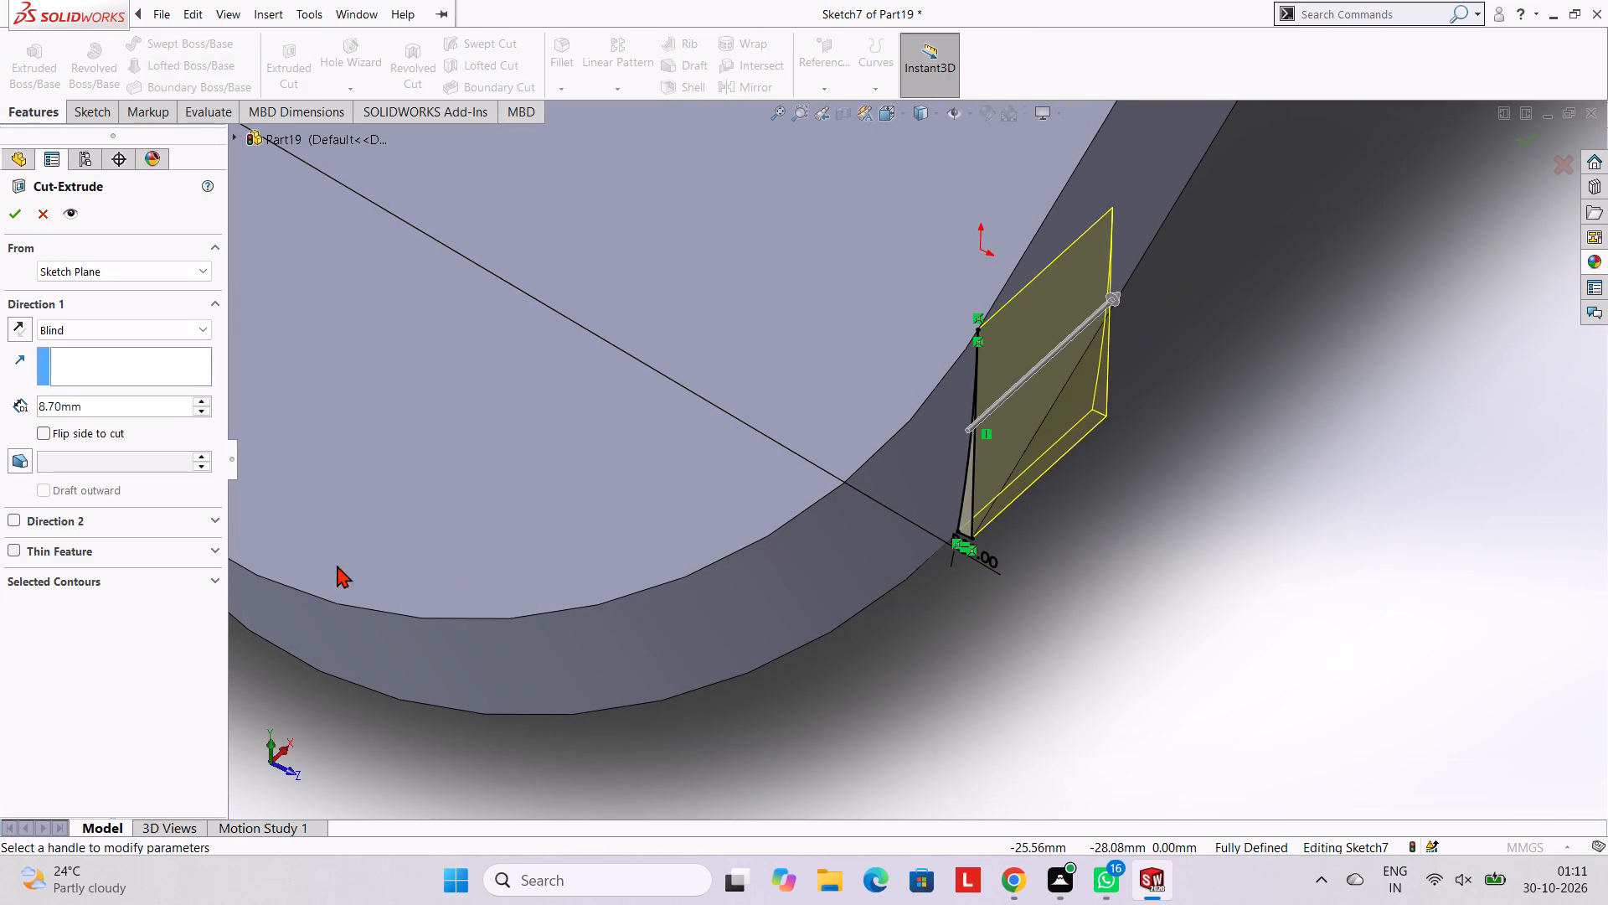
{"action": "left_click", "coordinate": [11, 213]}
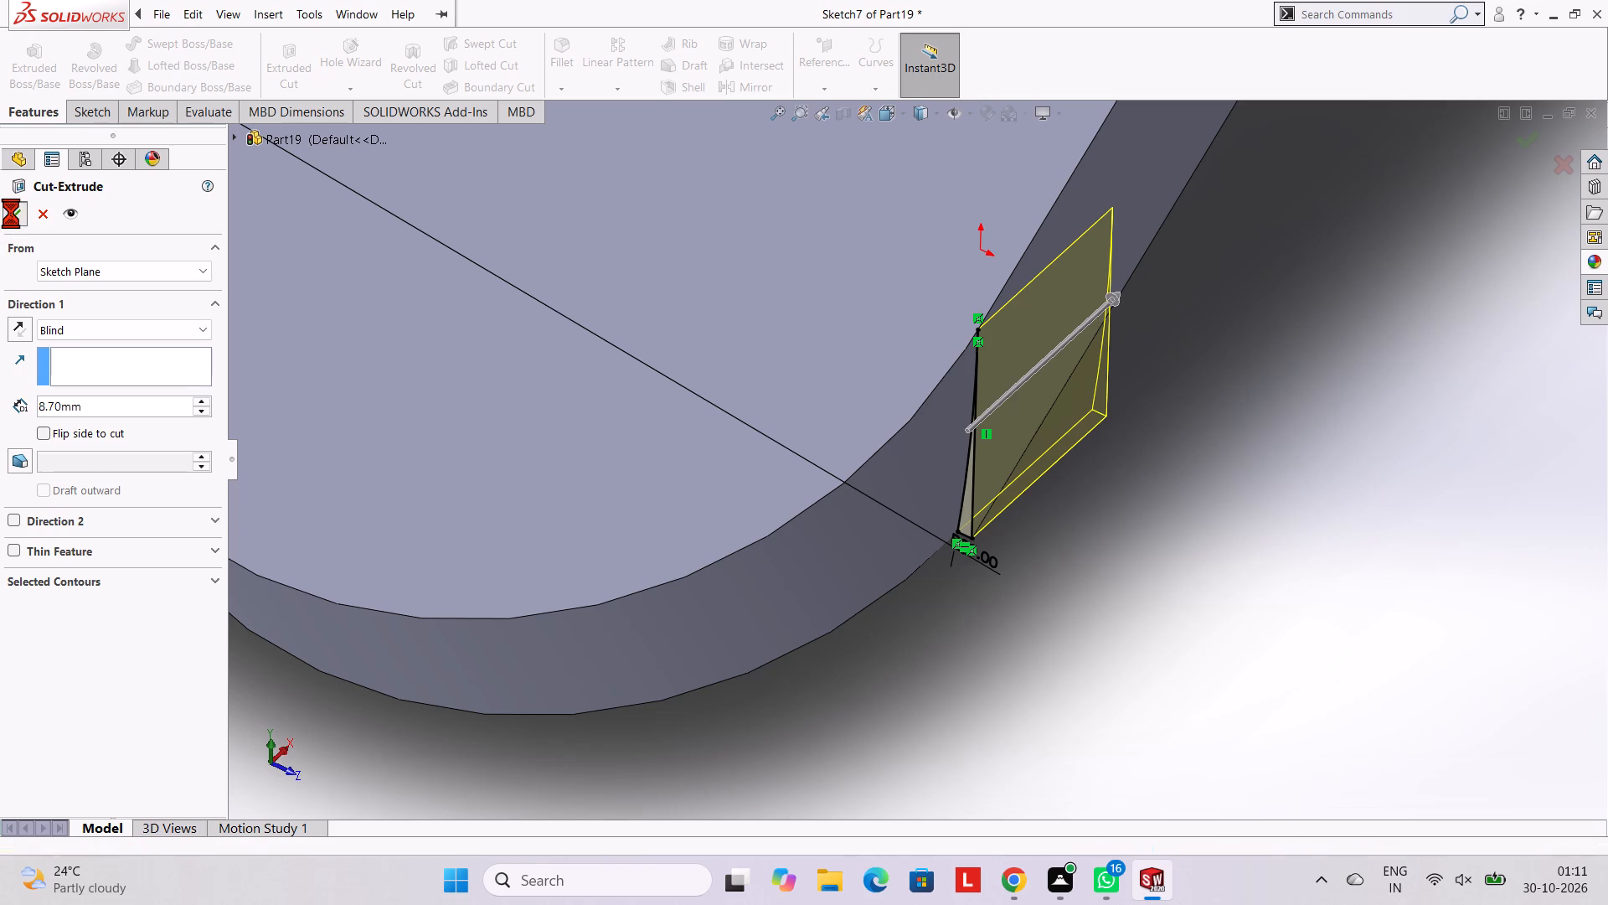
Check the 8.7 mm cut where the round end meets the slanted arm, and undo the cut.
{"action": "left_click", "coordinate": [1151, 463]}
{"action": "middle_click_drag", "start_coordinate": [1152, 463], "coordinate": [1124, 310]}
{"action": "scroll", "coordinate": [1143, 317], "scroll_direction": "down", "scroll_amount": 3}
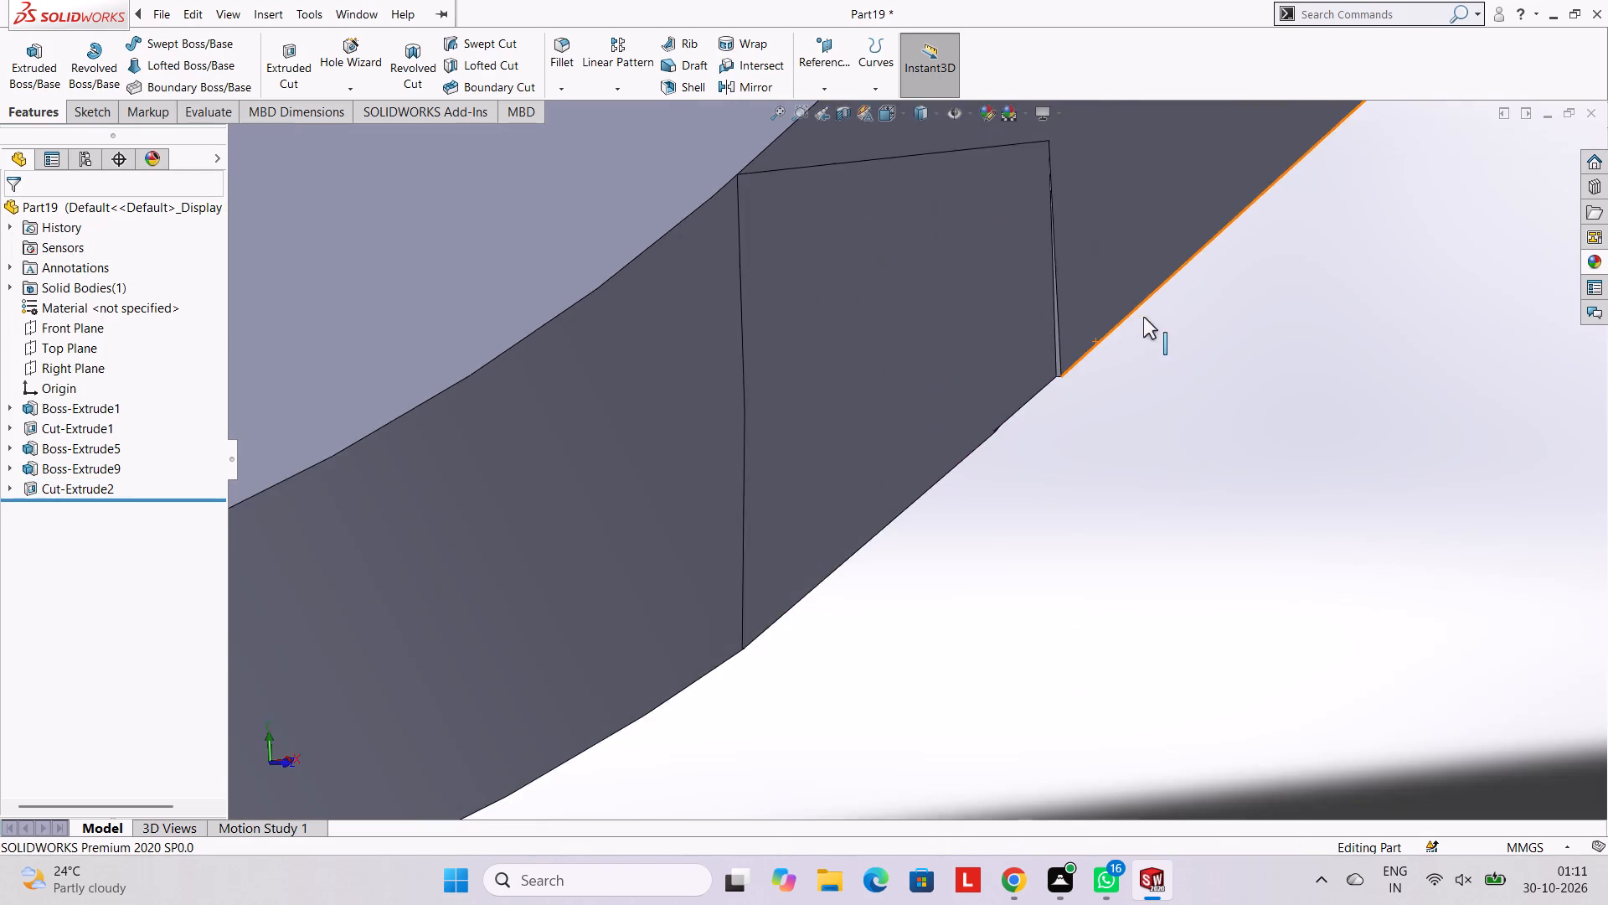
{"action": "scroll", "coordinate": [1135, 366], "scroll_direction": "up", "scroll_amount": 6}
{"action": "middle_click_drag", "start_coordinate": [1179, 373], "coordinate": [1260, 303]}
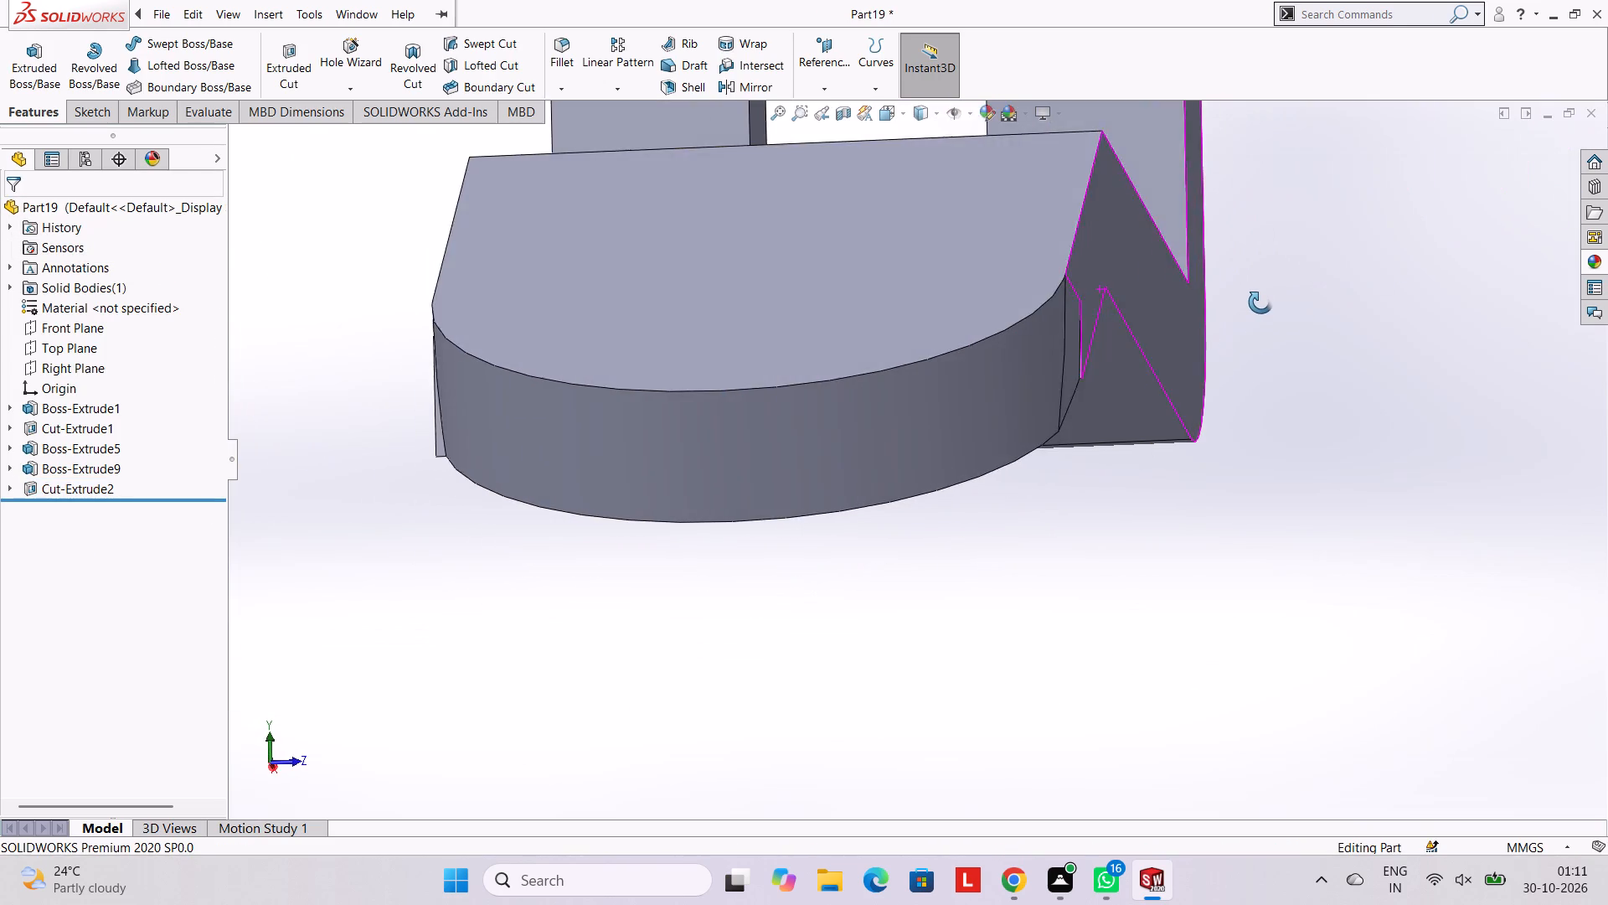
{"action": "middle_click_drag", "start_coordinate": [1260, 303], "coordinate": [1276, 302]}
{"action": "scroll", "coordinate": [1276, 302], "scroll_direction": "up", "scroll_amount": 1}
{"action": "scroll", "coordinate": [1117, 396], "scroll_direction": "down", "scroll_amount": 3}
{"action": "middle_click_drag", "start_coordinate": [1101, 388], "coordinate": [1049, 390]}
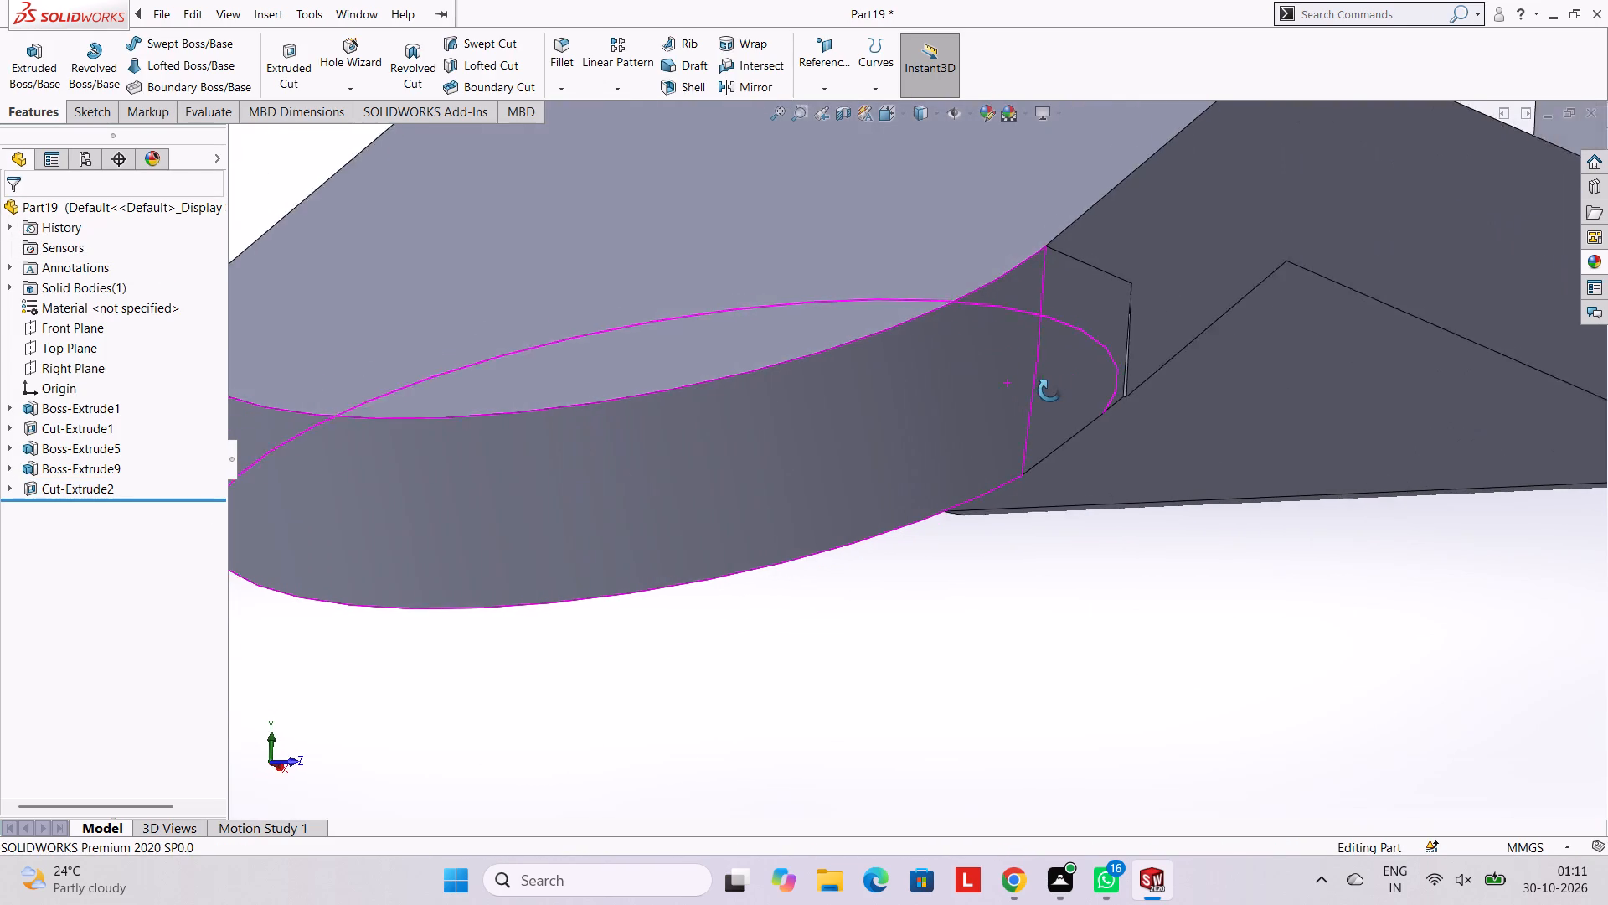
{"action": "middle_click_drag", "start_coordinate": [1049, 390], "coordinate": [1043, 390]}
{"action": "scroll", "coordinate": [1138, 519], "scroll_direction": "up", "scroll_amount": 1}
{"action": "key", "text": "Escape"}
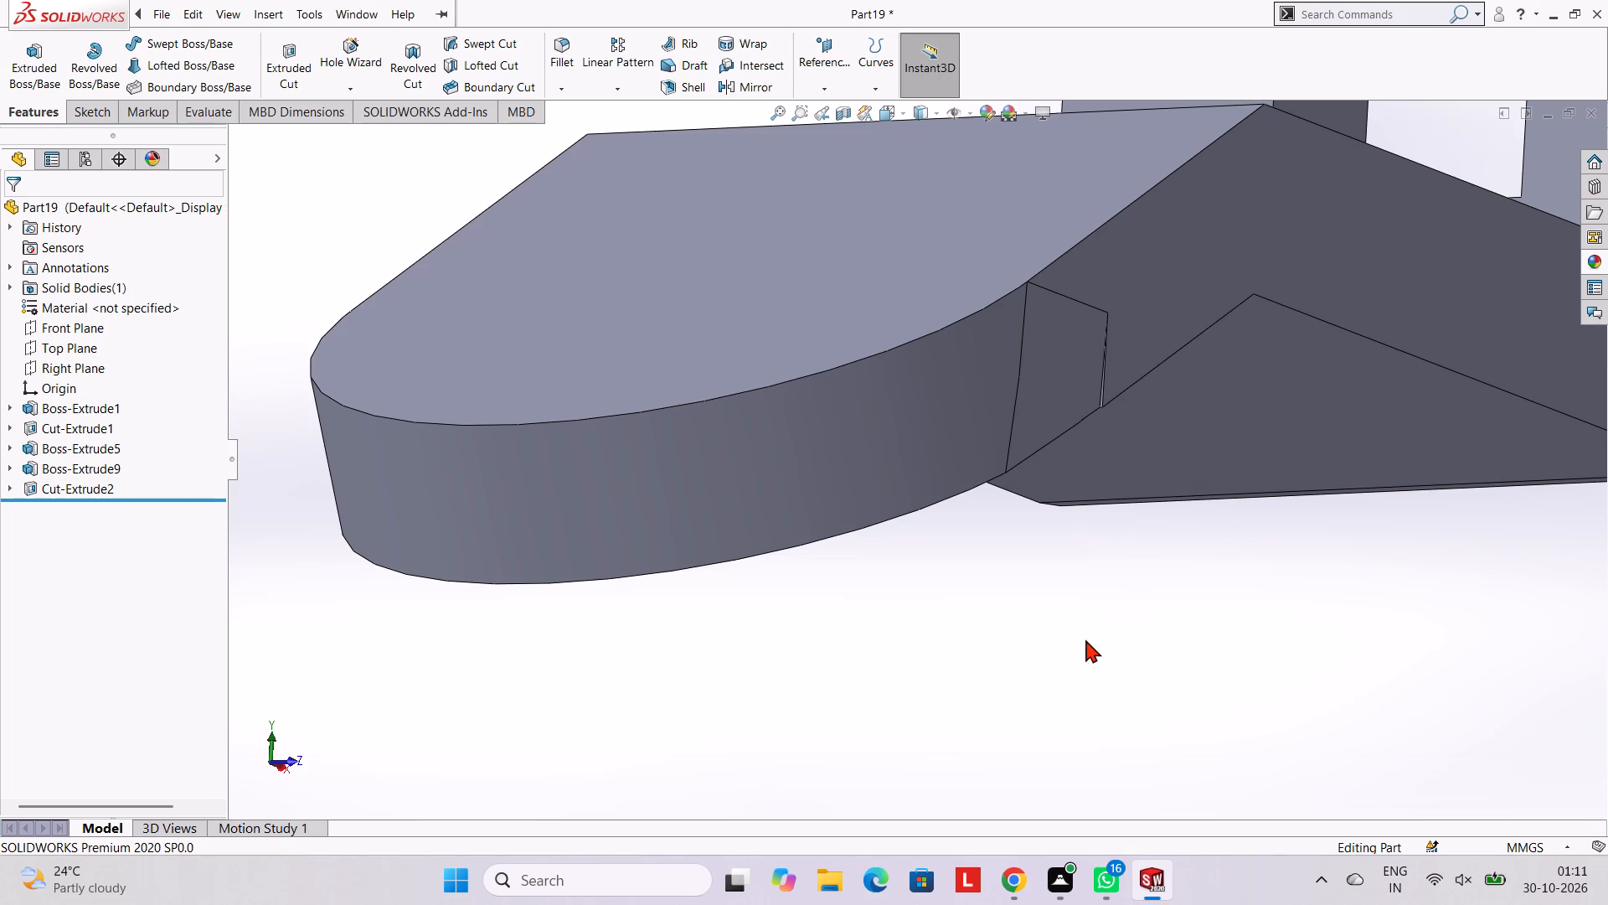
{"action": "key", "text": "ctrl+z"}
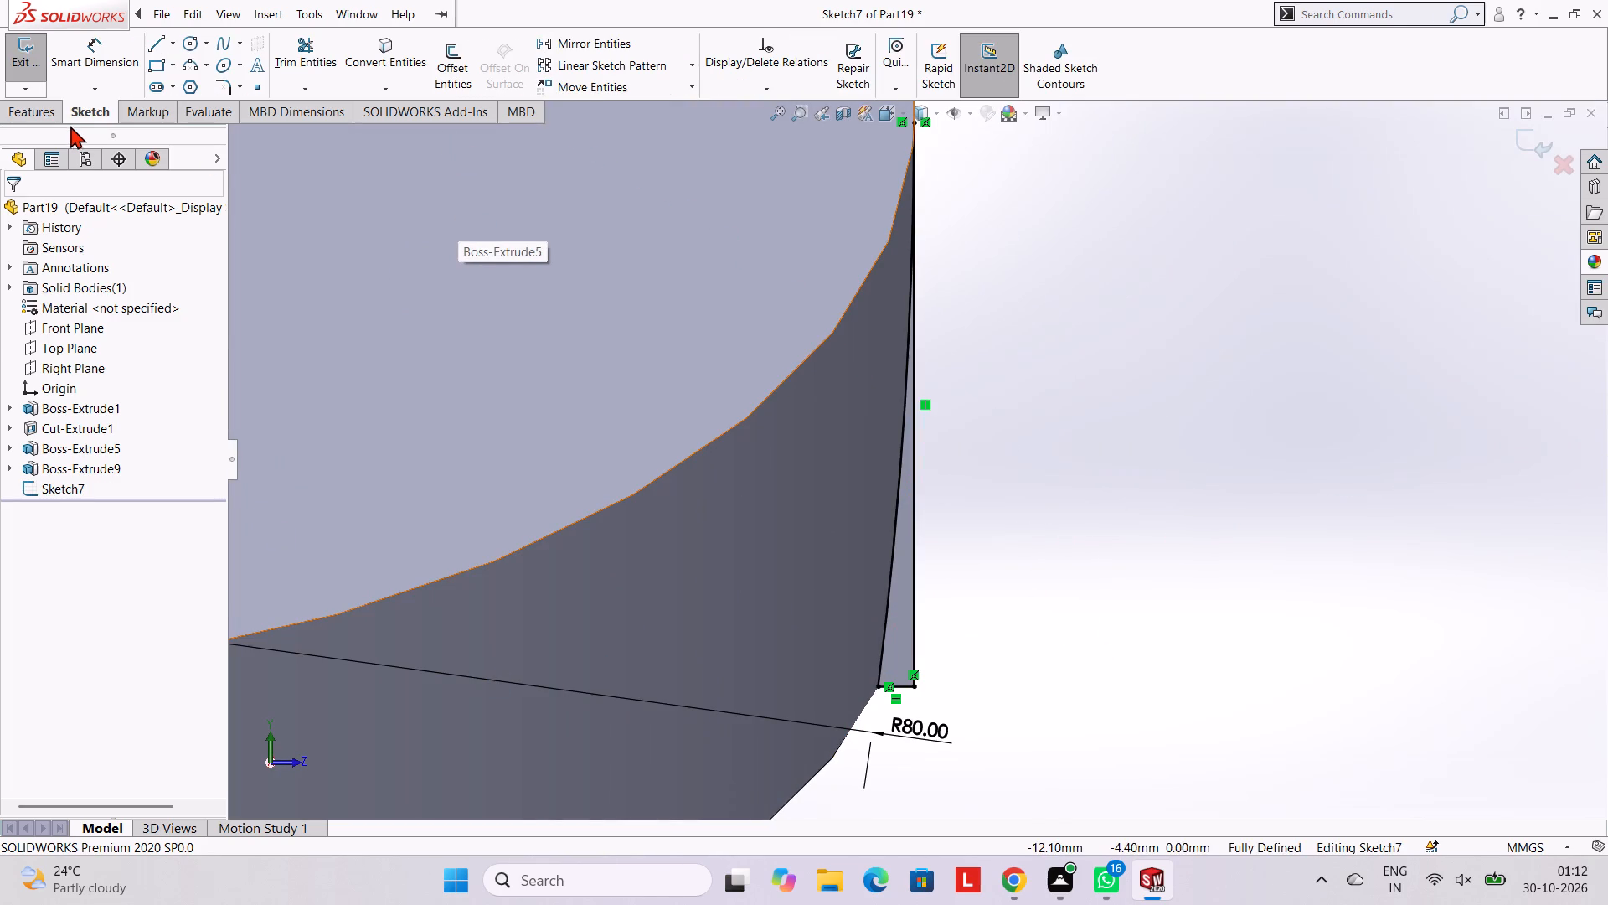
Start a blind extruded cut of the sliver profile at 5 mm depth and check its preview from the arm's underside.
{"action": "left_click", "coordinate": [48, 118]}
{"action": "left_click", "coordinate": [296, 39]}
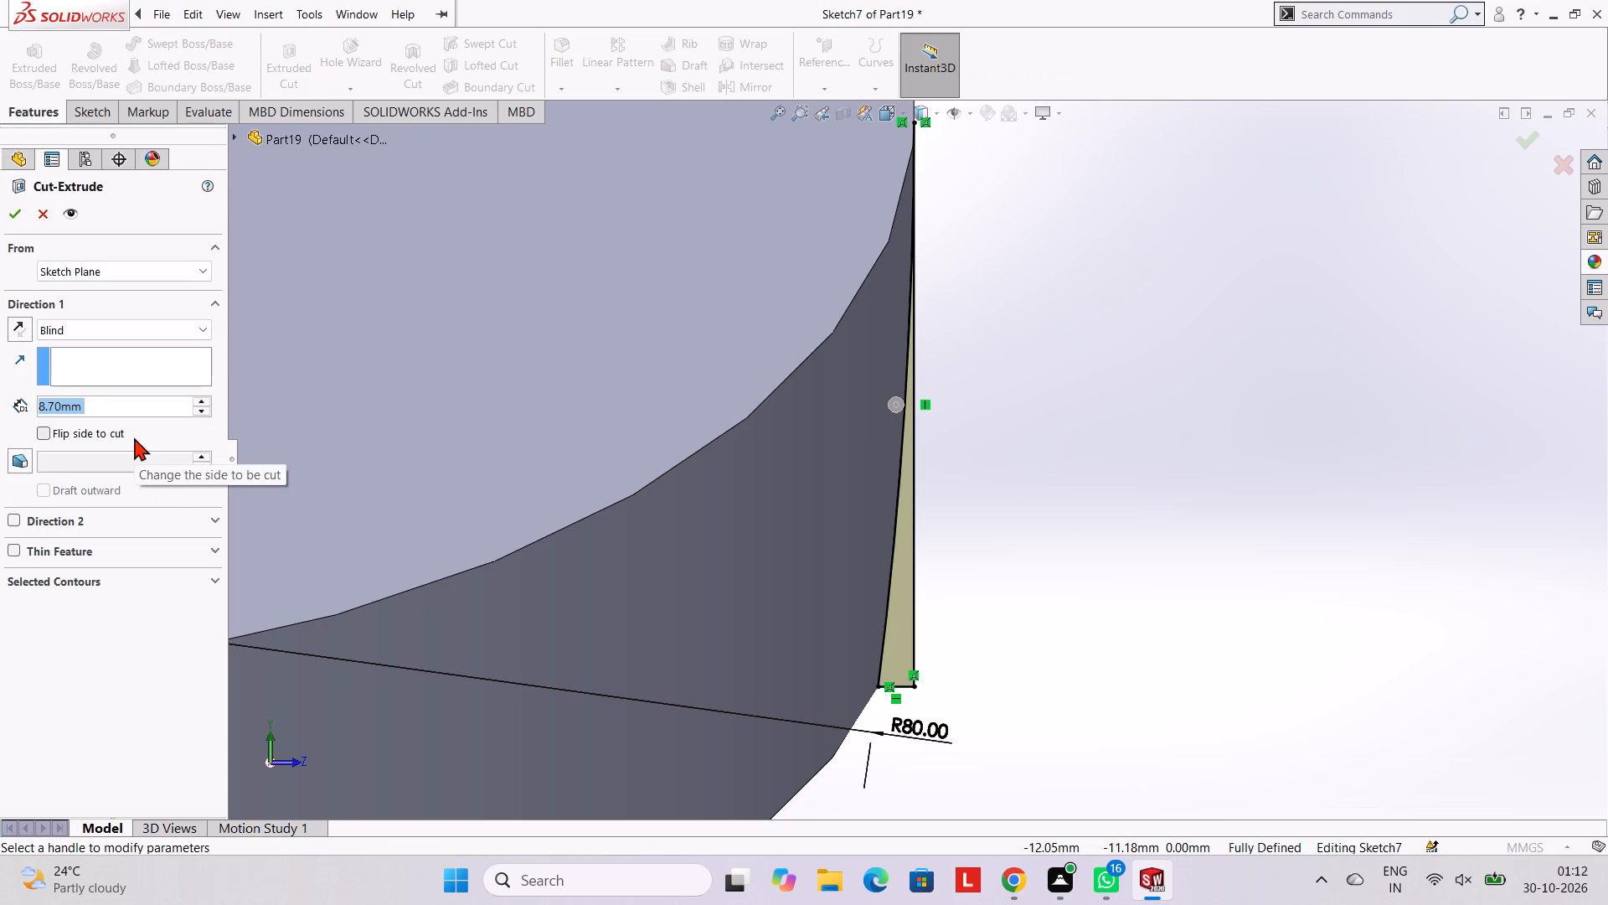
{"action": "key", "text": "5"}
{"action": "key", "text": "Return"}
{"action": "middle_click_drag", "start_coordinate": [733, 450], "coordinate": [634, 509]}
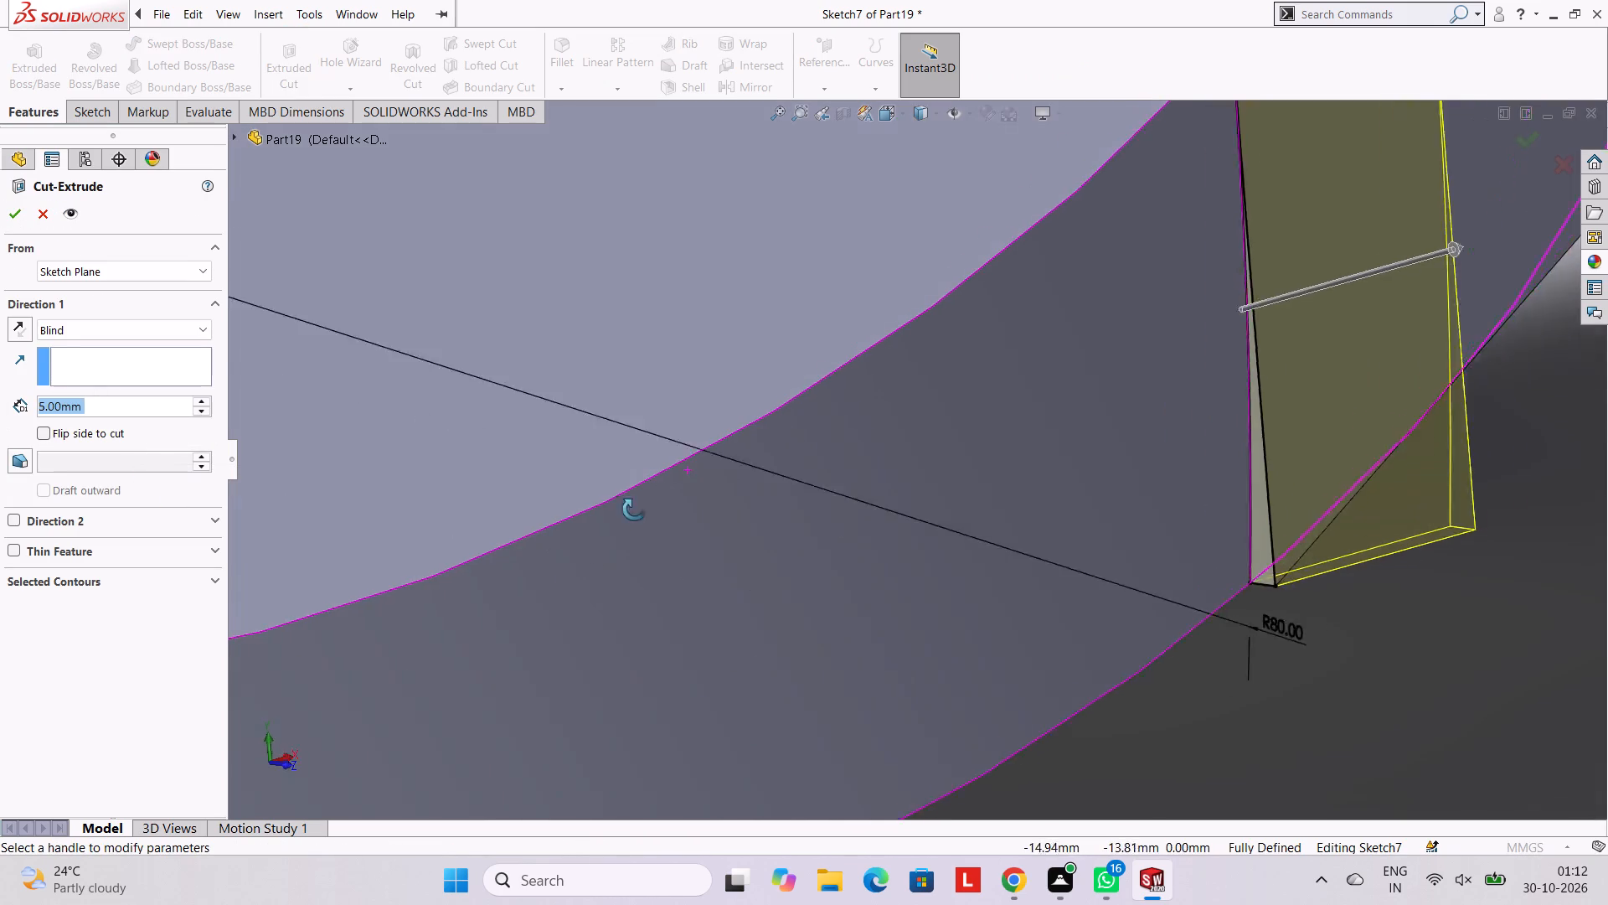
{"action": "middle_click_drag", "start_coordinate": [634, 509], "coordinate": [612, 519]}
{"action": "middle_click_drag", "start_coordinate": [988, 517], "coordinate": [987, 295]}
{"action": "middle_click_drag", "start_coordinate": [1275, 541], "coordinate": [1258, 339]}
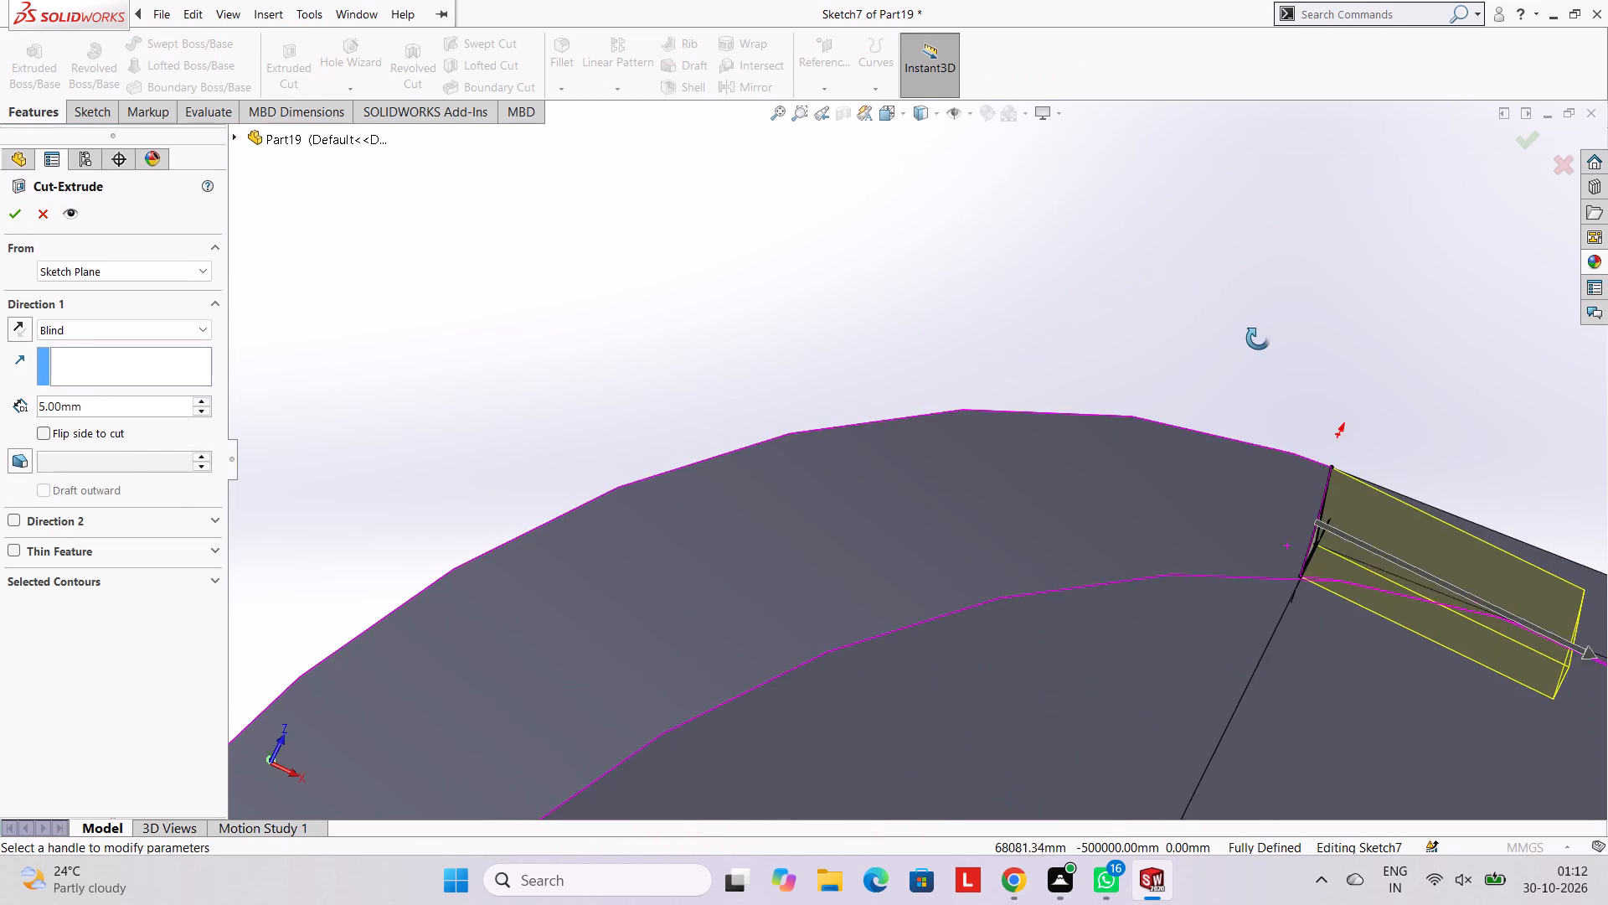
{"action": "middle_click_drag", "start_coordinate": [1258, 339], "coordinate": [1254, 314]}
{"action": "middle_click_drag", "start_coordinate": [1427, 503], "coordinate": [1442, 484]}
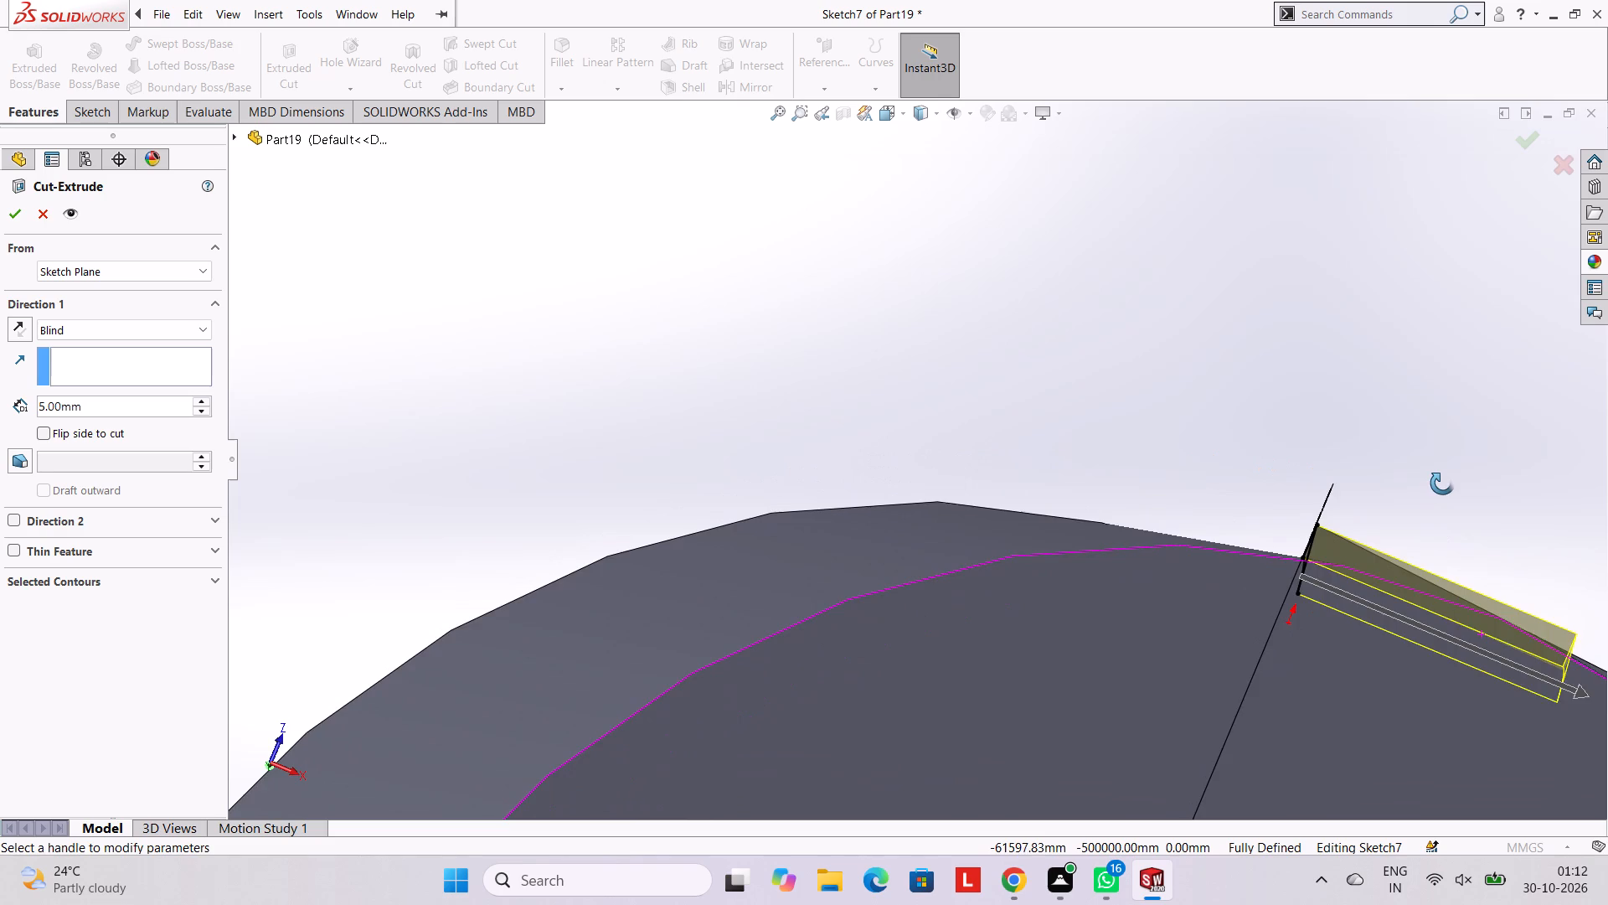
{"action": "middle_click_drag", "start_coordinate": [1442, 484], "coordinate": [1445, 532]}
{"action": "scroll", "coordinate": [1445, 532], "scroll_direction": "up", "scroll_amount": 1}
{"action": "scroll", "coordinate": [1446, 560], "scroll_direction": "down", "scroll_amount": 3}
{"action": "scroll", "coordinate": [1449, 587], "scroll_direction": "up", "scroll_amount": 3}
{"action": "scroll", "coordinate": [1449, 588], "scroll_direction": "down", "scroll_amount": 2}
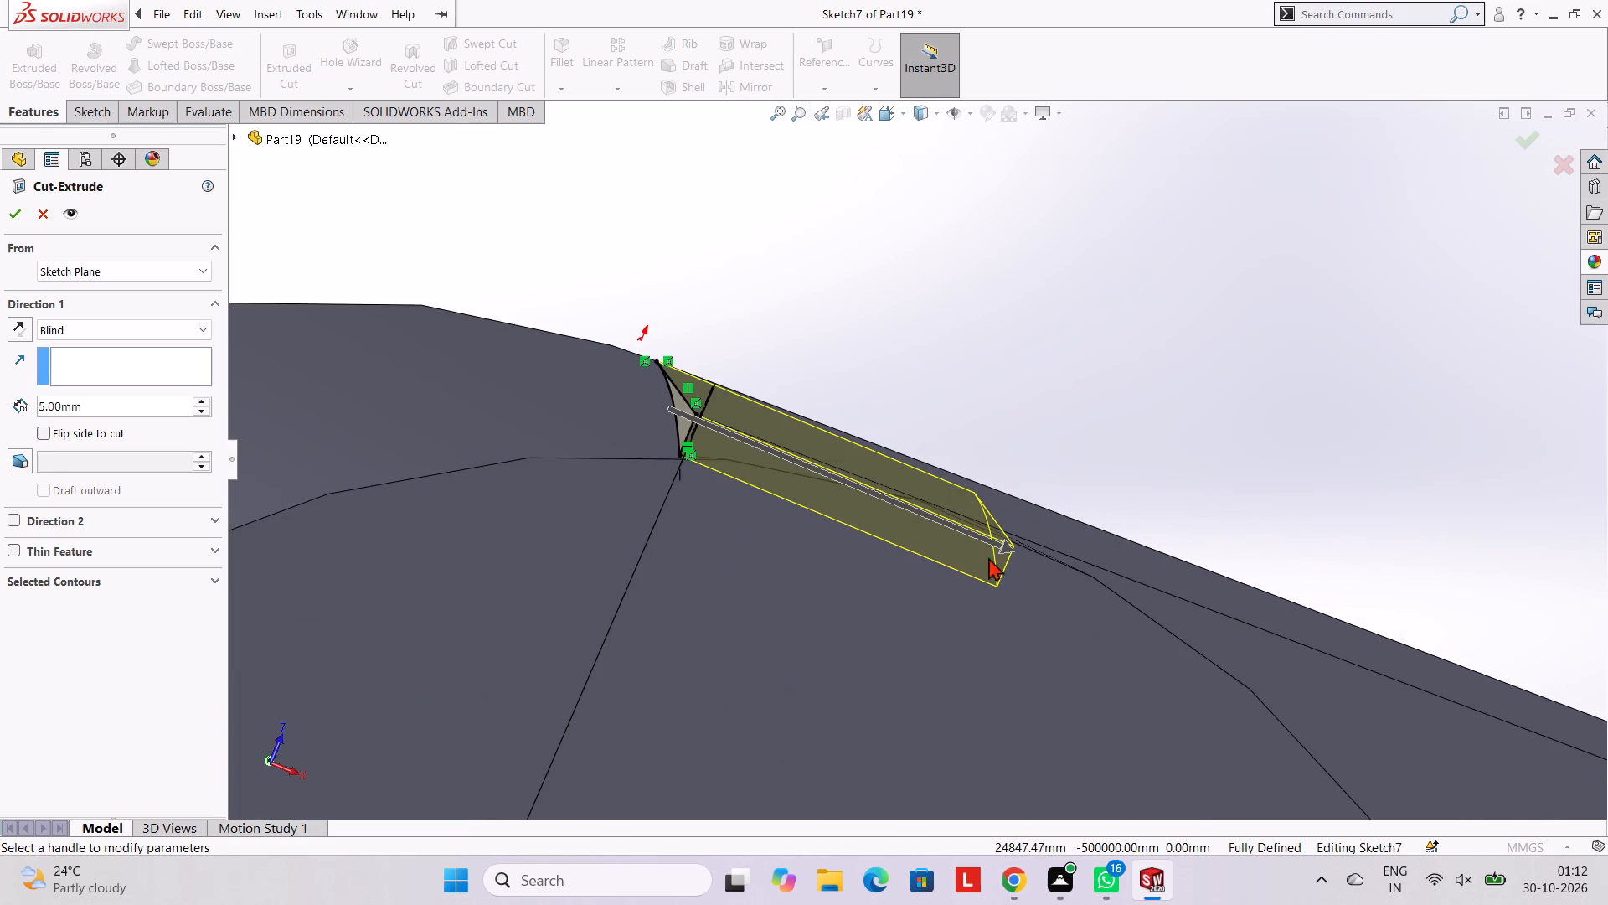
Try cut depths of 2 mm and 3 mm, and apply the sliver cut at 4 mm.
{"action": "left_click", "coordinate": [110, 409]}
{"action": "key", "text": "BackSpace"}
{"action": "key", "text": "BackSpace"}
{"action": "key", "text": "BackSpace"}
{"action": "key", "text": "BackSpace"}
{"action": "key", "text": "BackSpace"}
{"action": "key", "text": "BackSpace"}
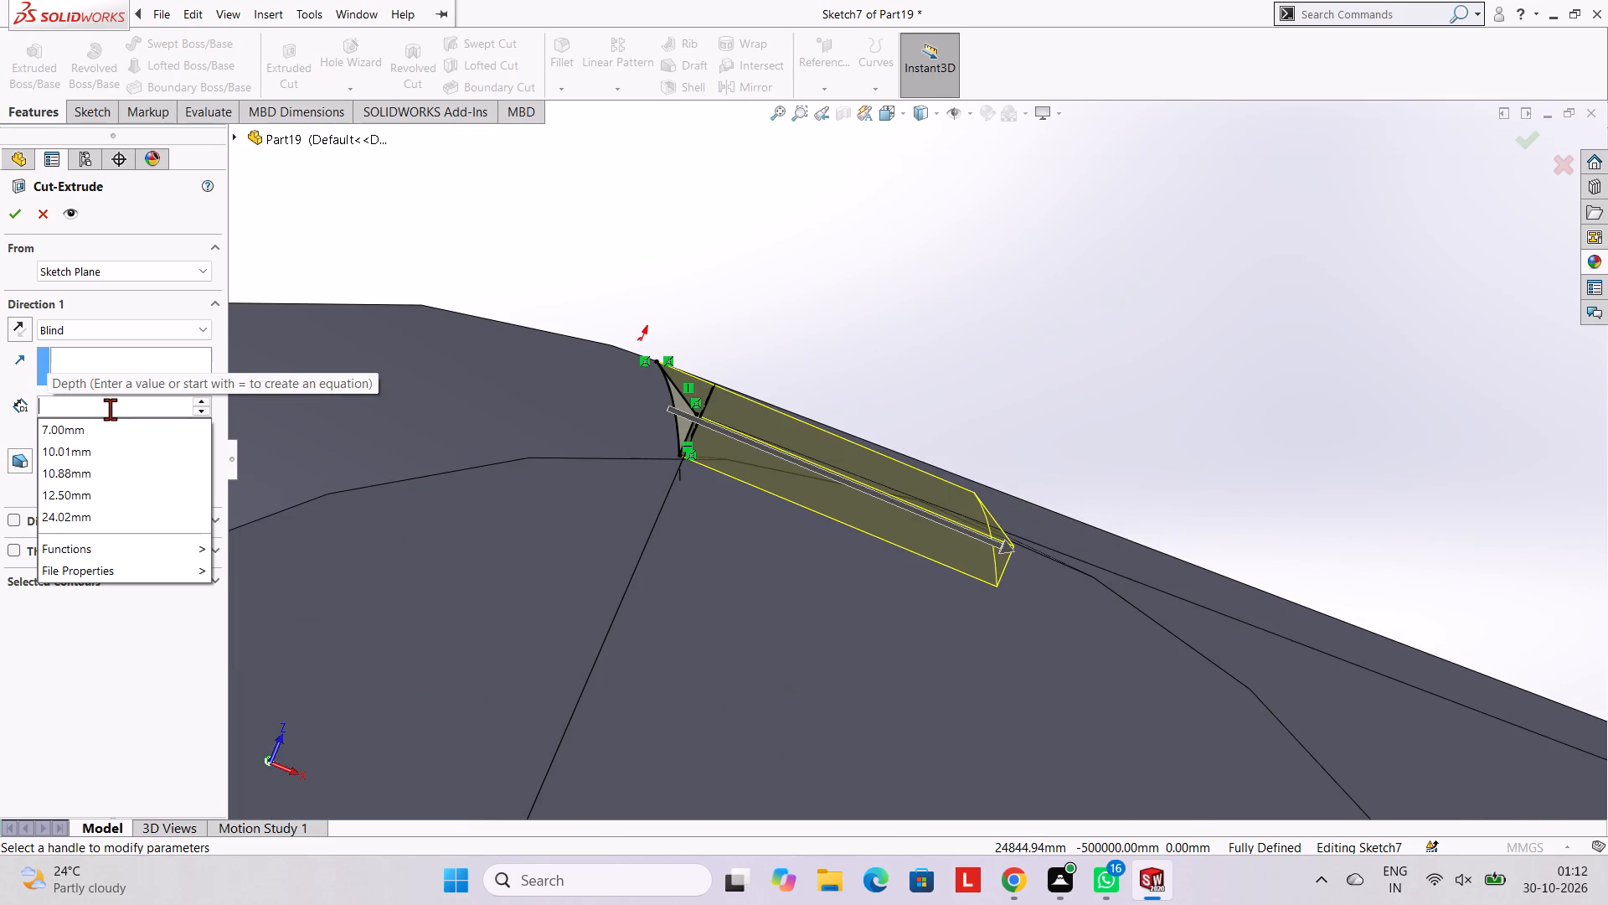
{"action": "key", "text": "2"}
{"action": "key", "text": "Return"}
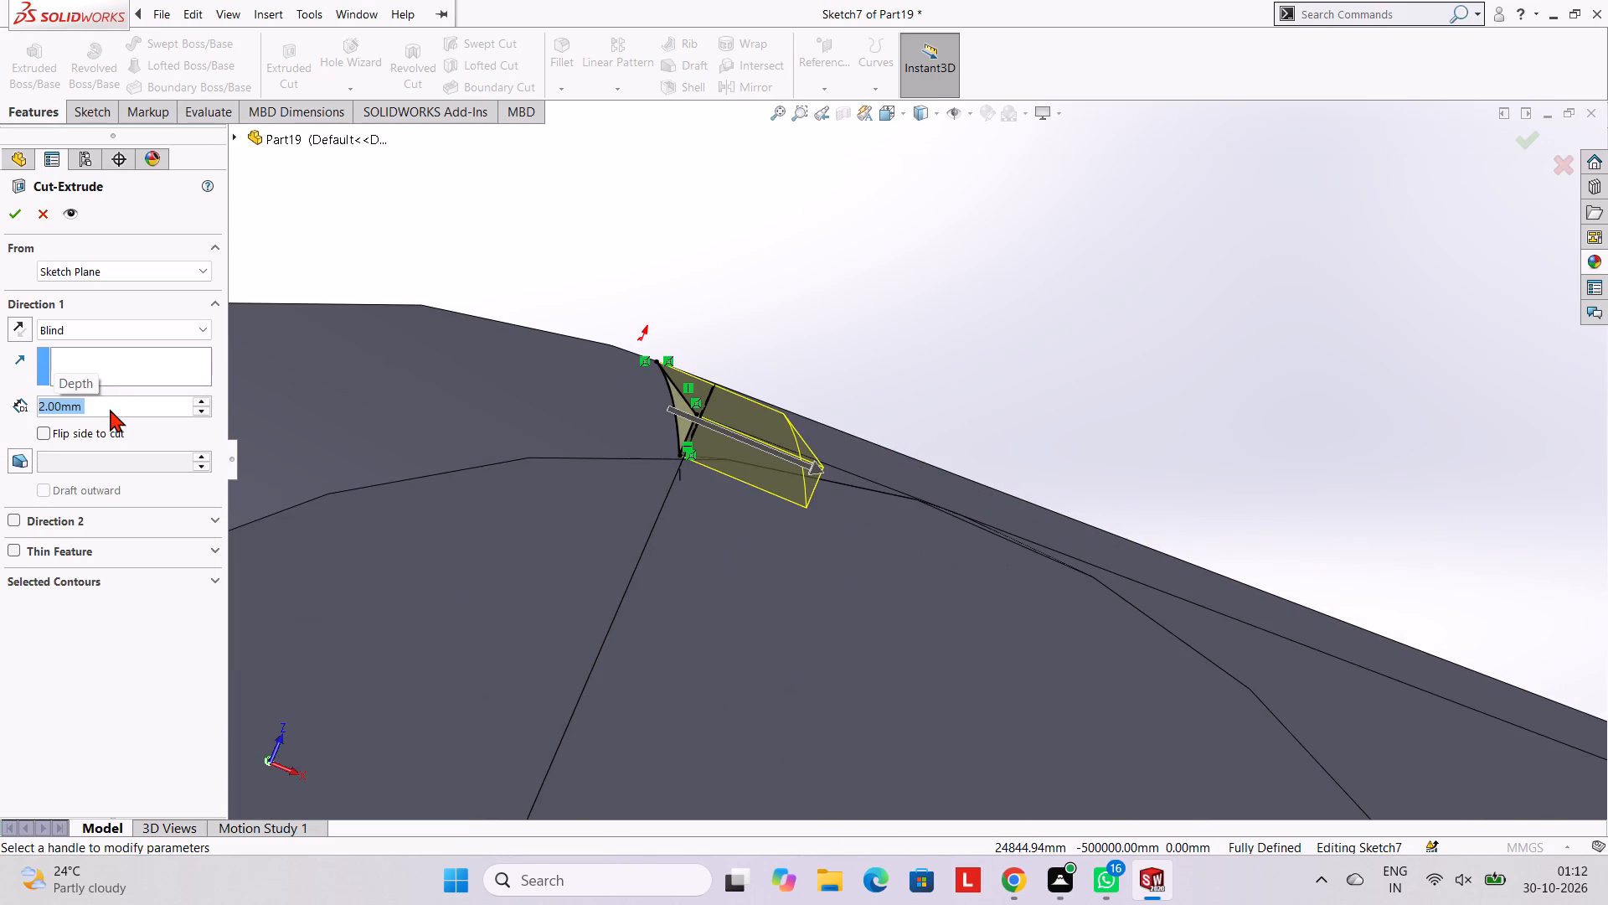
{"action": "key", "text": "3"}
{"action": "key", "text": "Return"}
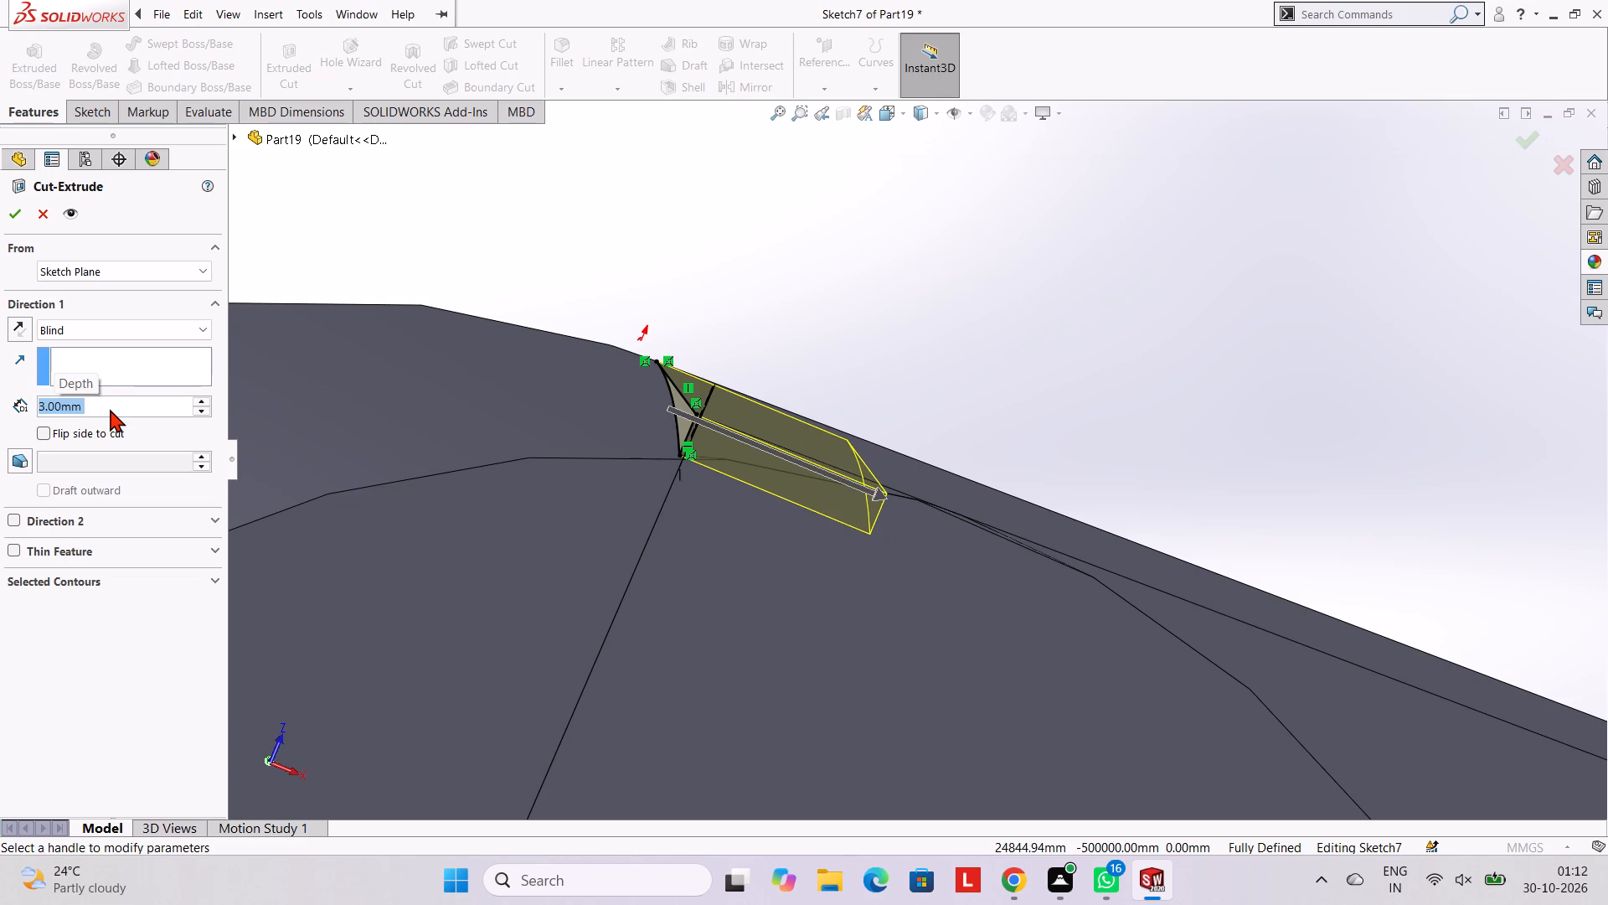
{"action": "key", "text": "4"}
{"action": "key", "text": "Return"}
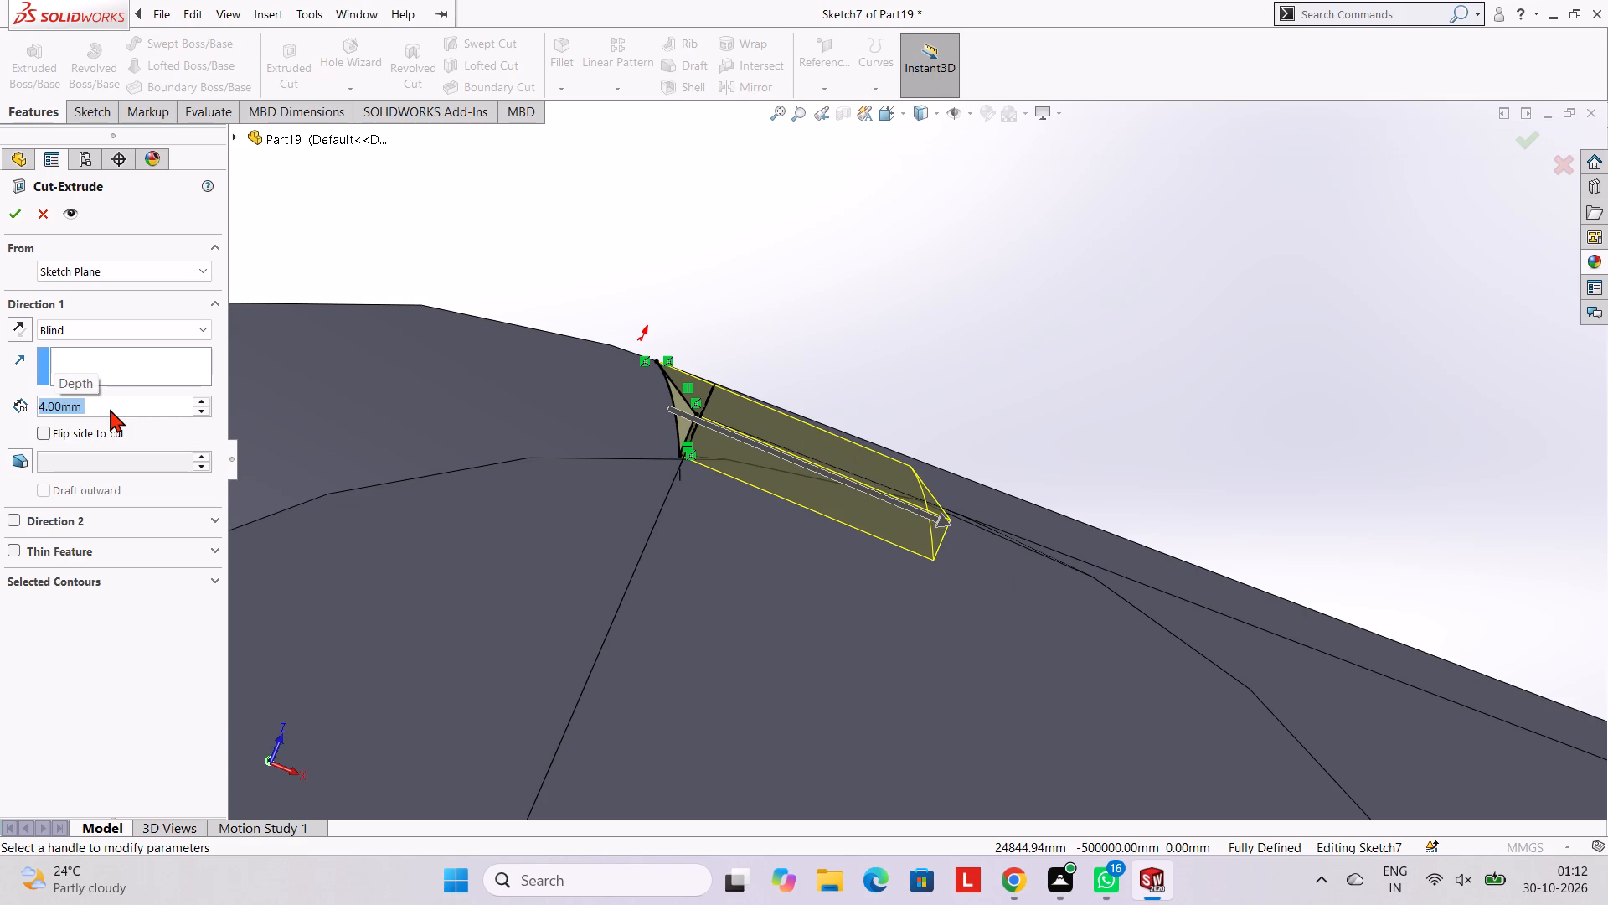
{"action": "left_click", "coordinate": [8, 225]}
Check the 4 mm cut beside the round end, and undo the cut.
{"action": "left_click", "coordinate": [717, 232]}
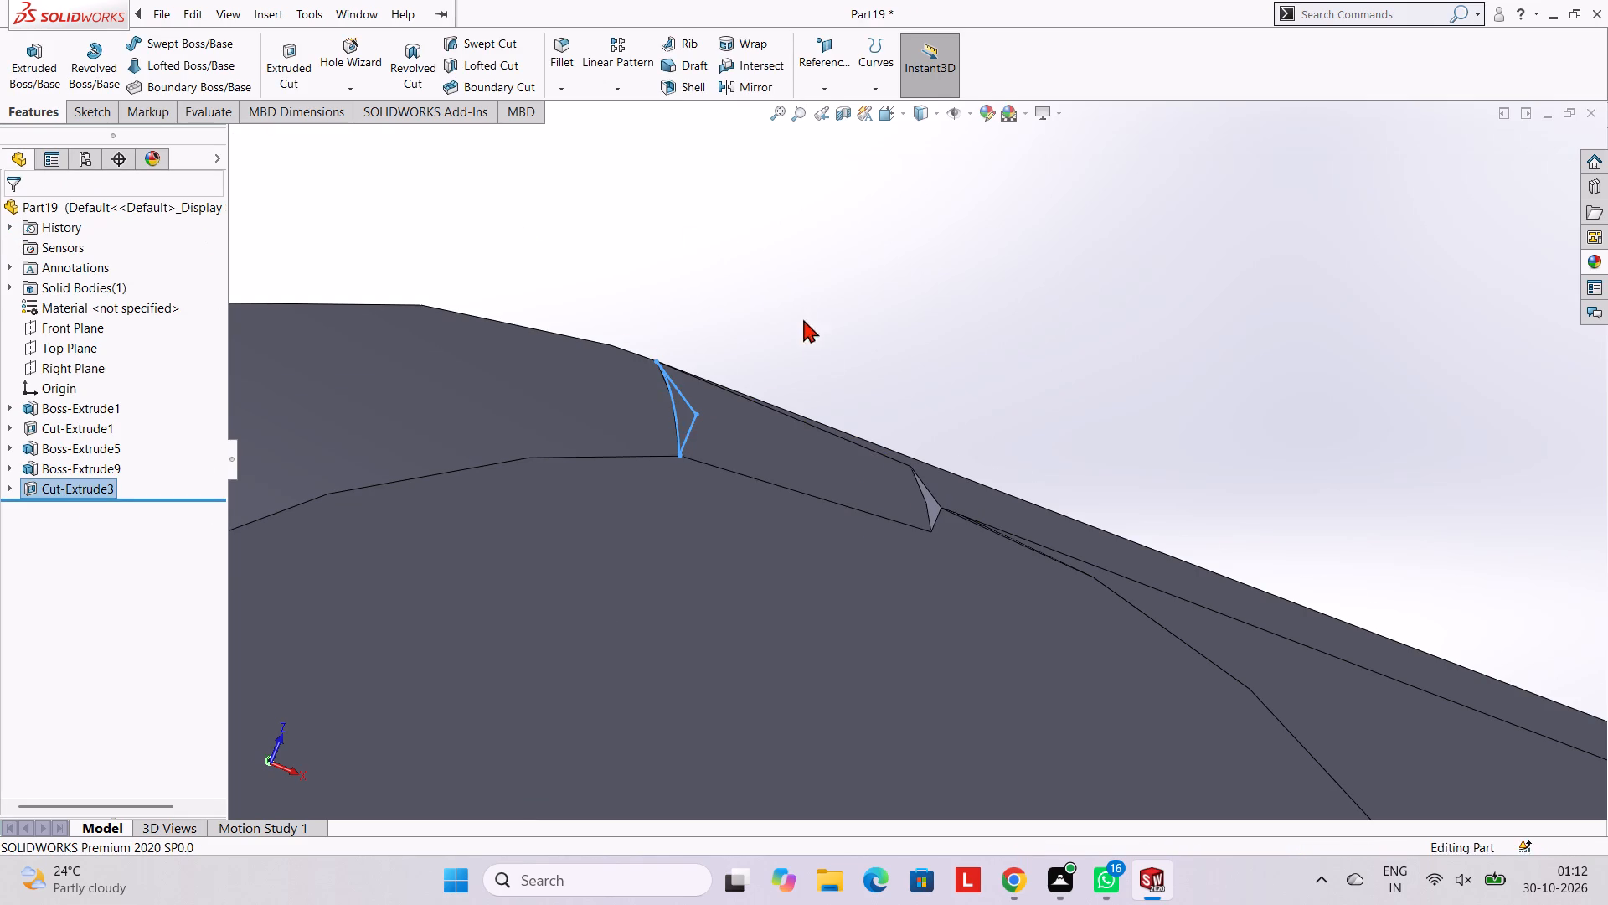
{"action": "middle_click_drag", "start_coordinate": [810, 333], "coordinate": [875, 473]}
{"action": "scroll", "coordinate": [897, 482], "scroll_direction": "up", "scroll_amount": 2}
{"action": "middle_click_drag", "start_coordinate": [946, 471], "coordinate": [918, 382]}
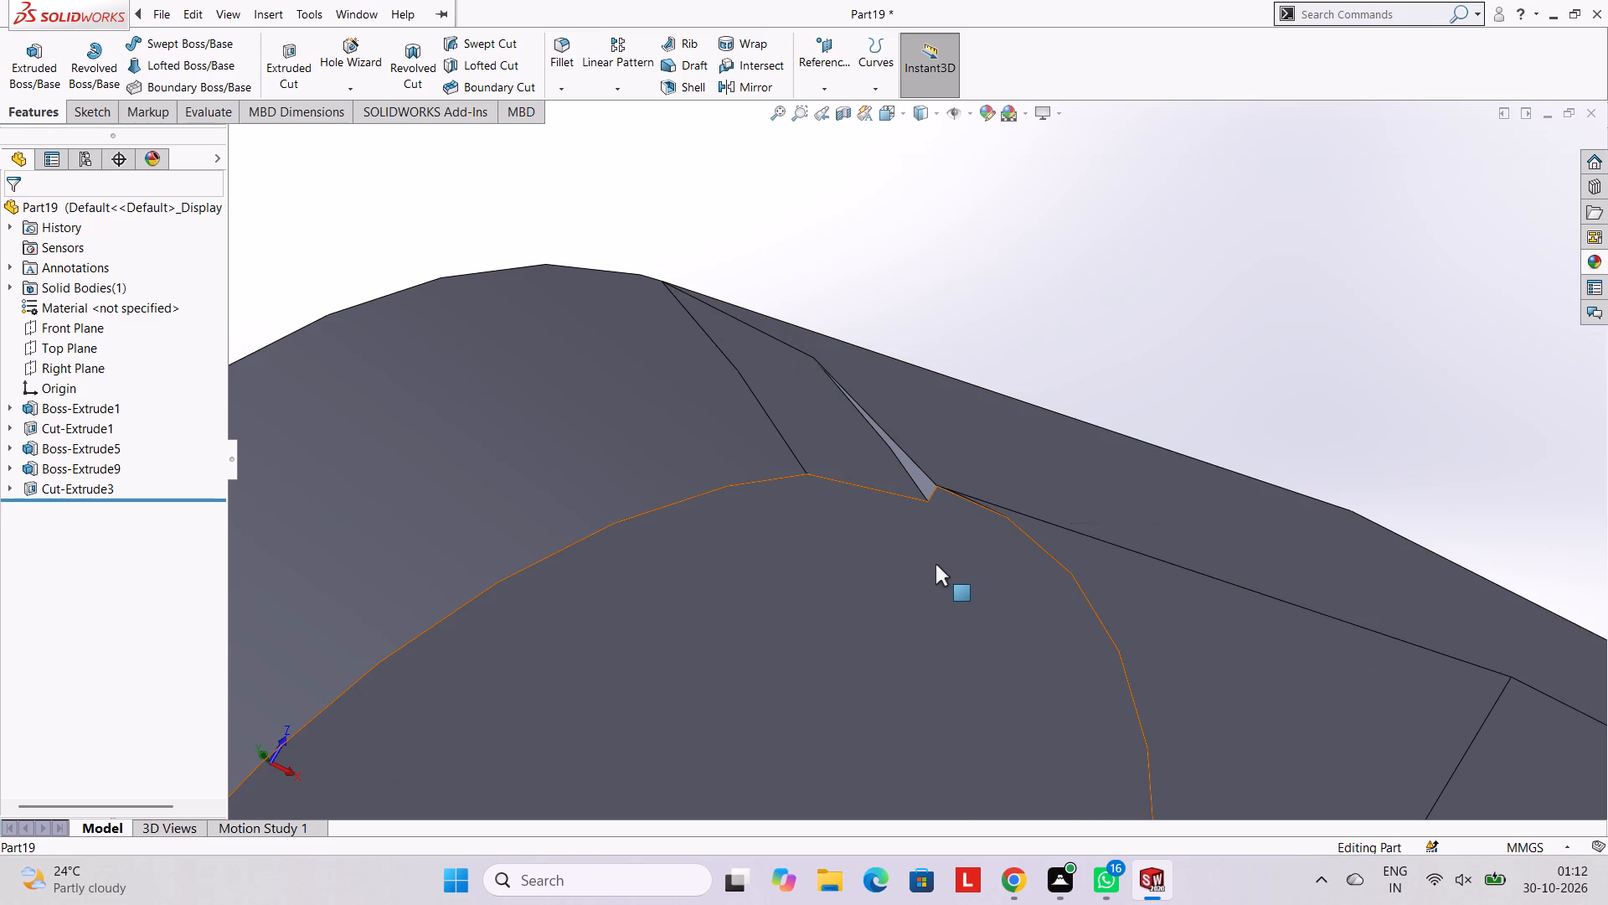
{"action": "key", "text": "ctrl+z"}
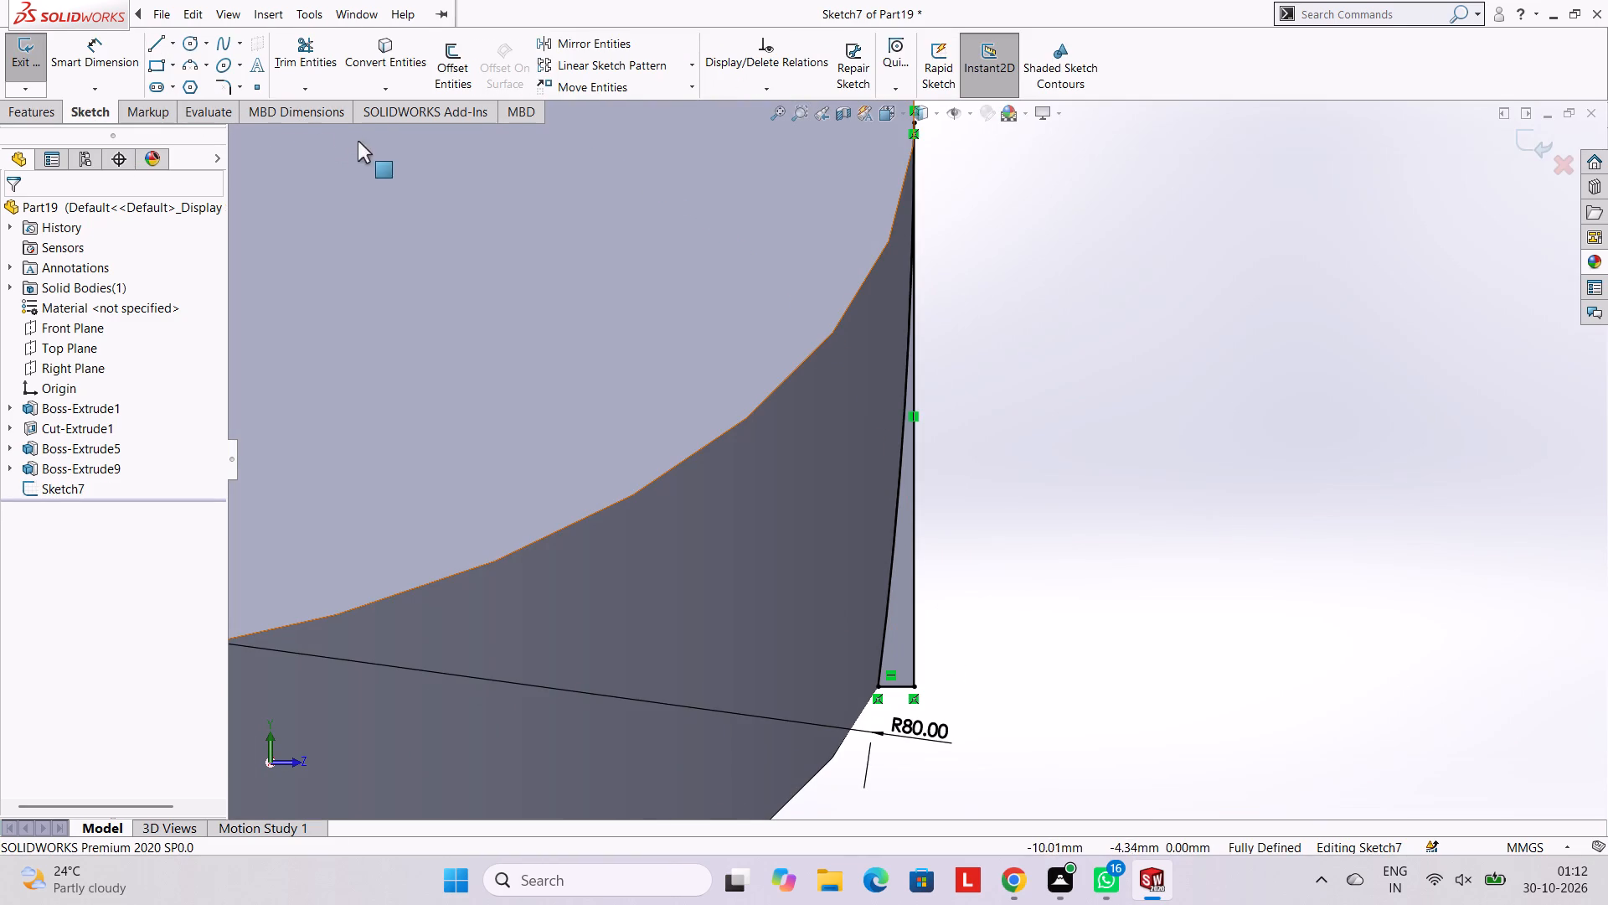
Extrude-cut the sliver profile as a blind cut 10 mm deep into the arm's side.
{"action": "left_click", "coordinate": [58, 107]}
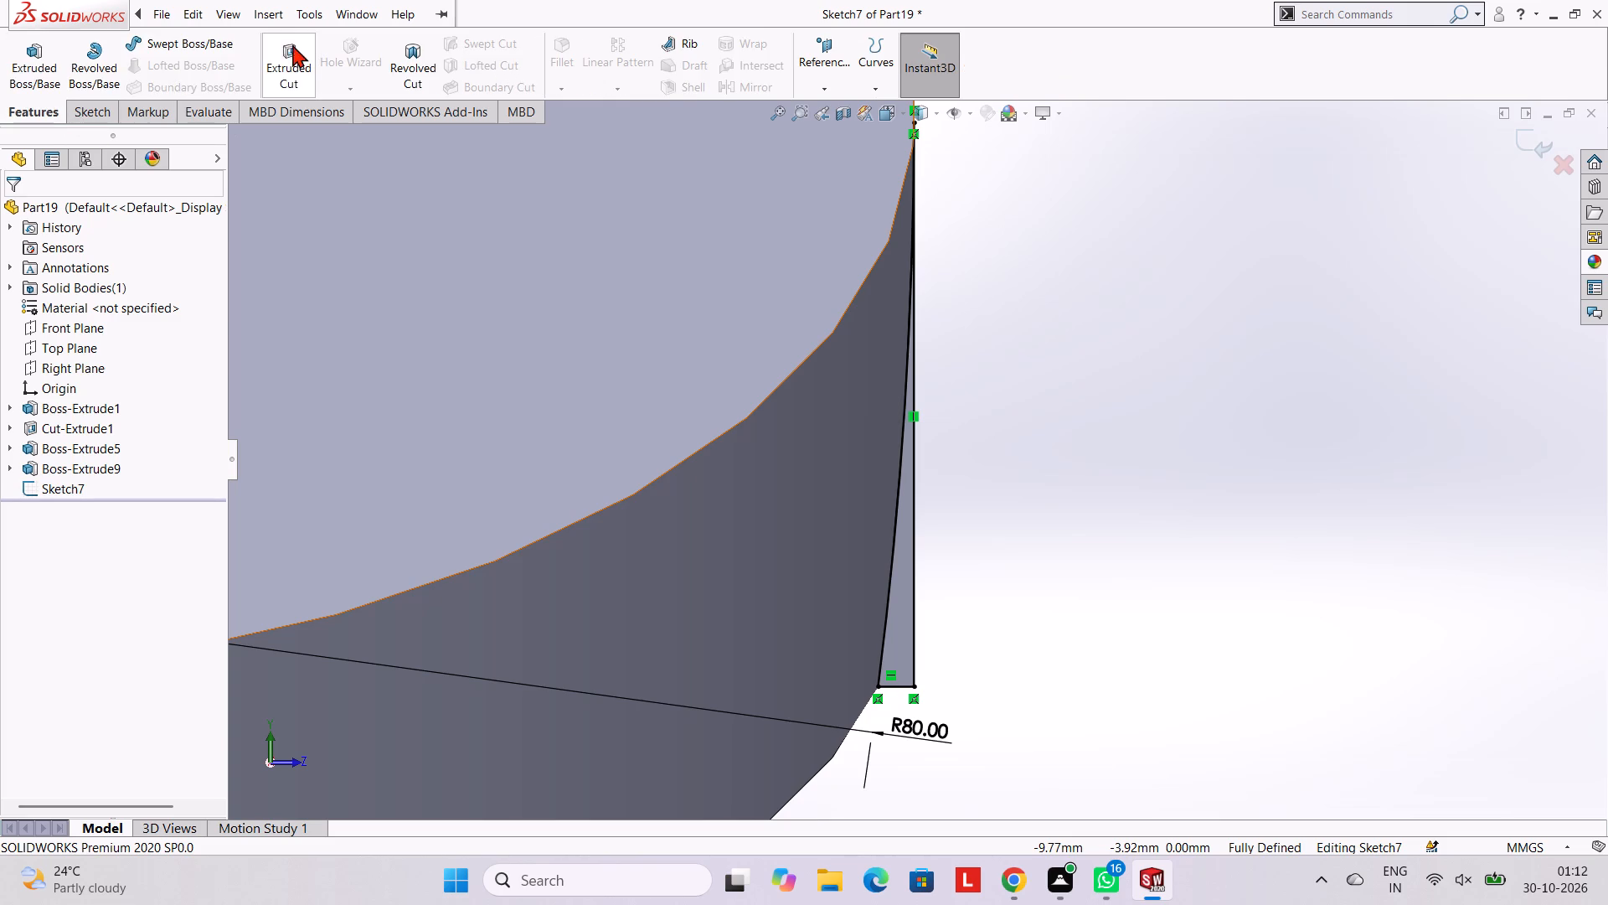
{"action": "left_click", "coordinate": [282, 50]}
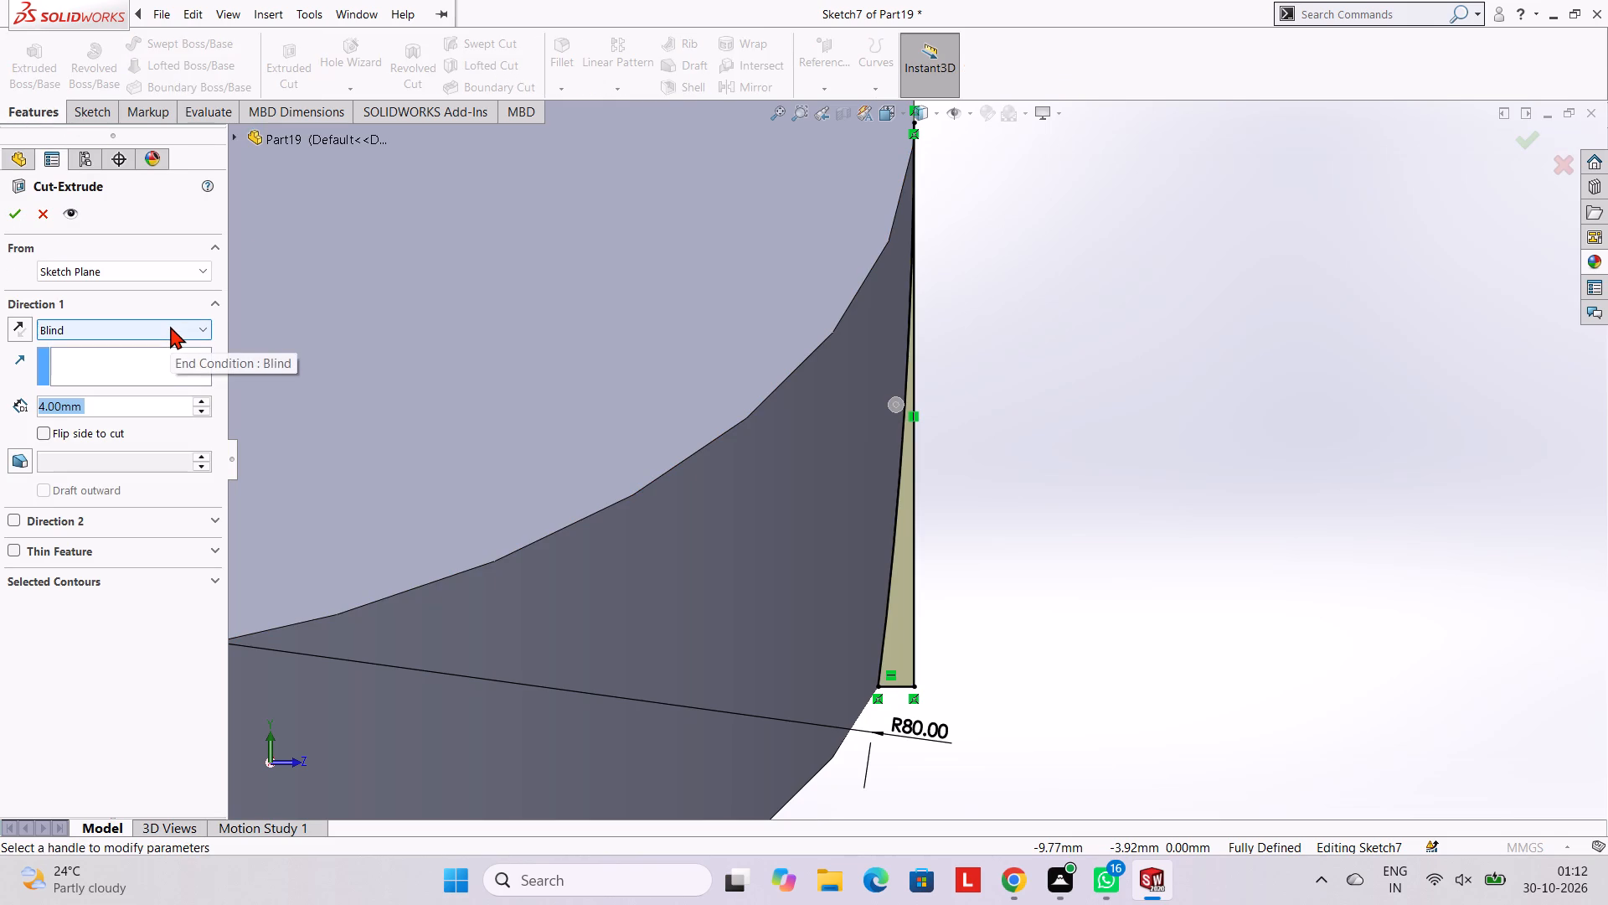
{"action": "type", "text": "10"}
{"action": "key", "text": "Return"}
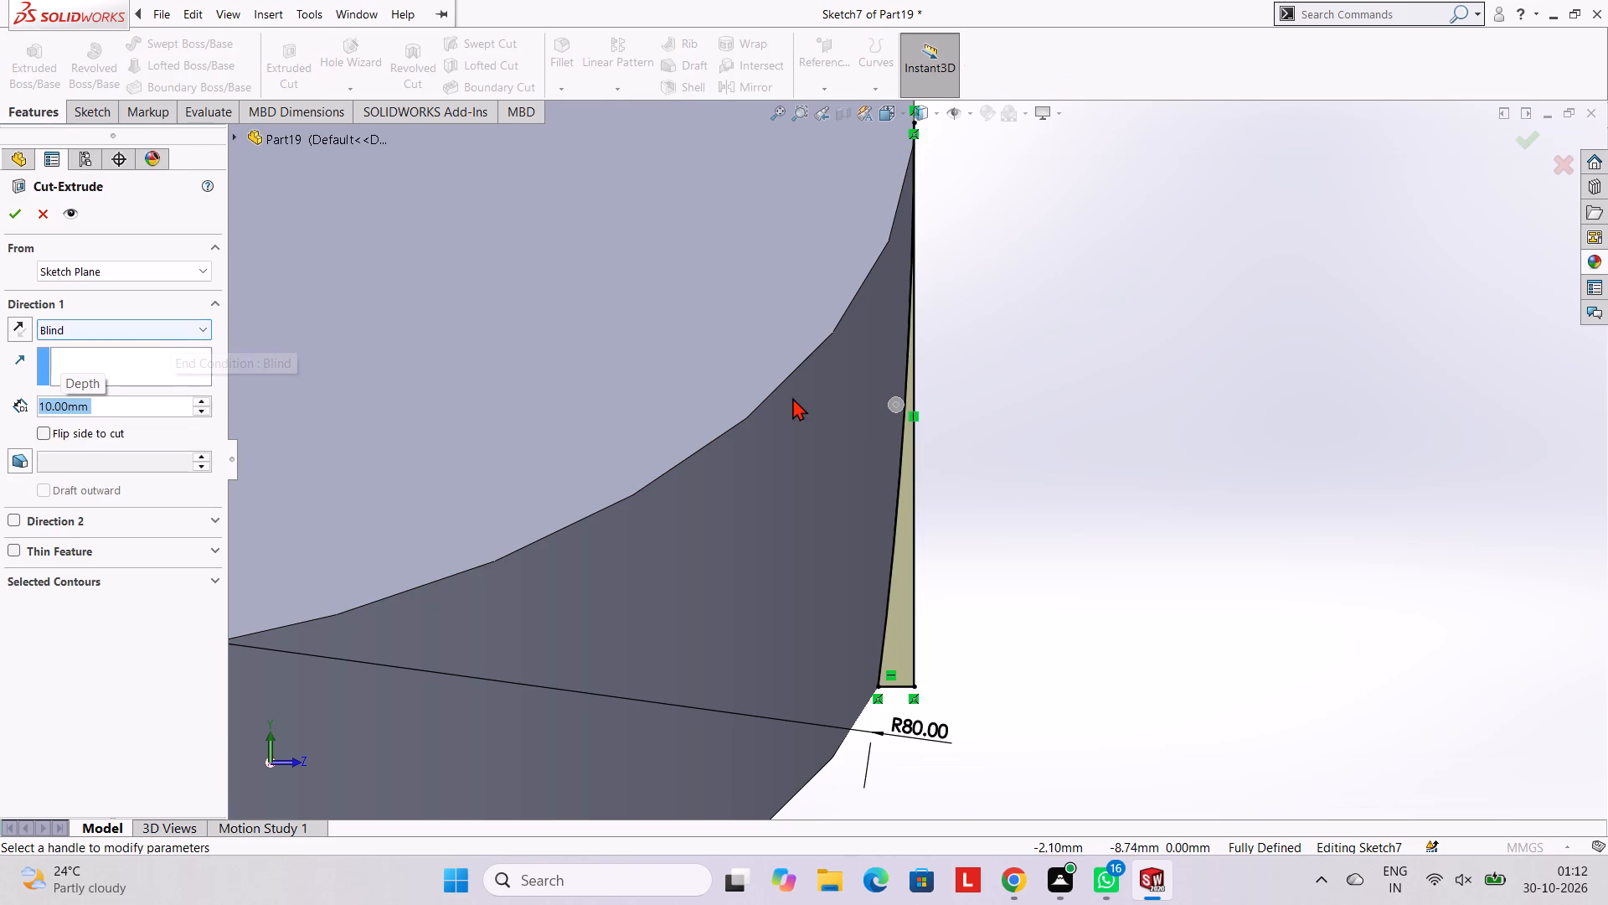
{"action": "left_click", "coordinate": [10, 207]}
{"action": "left_click", "coordinate": [1176, 305]}
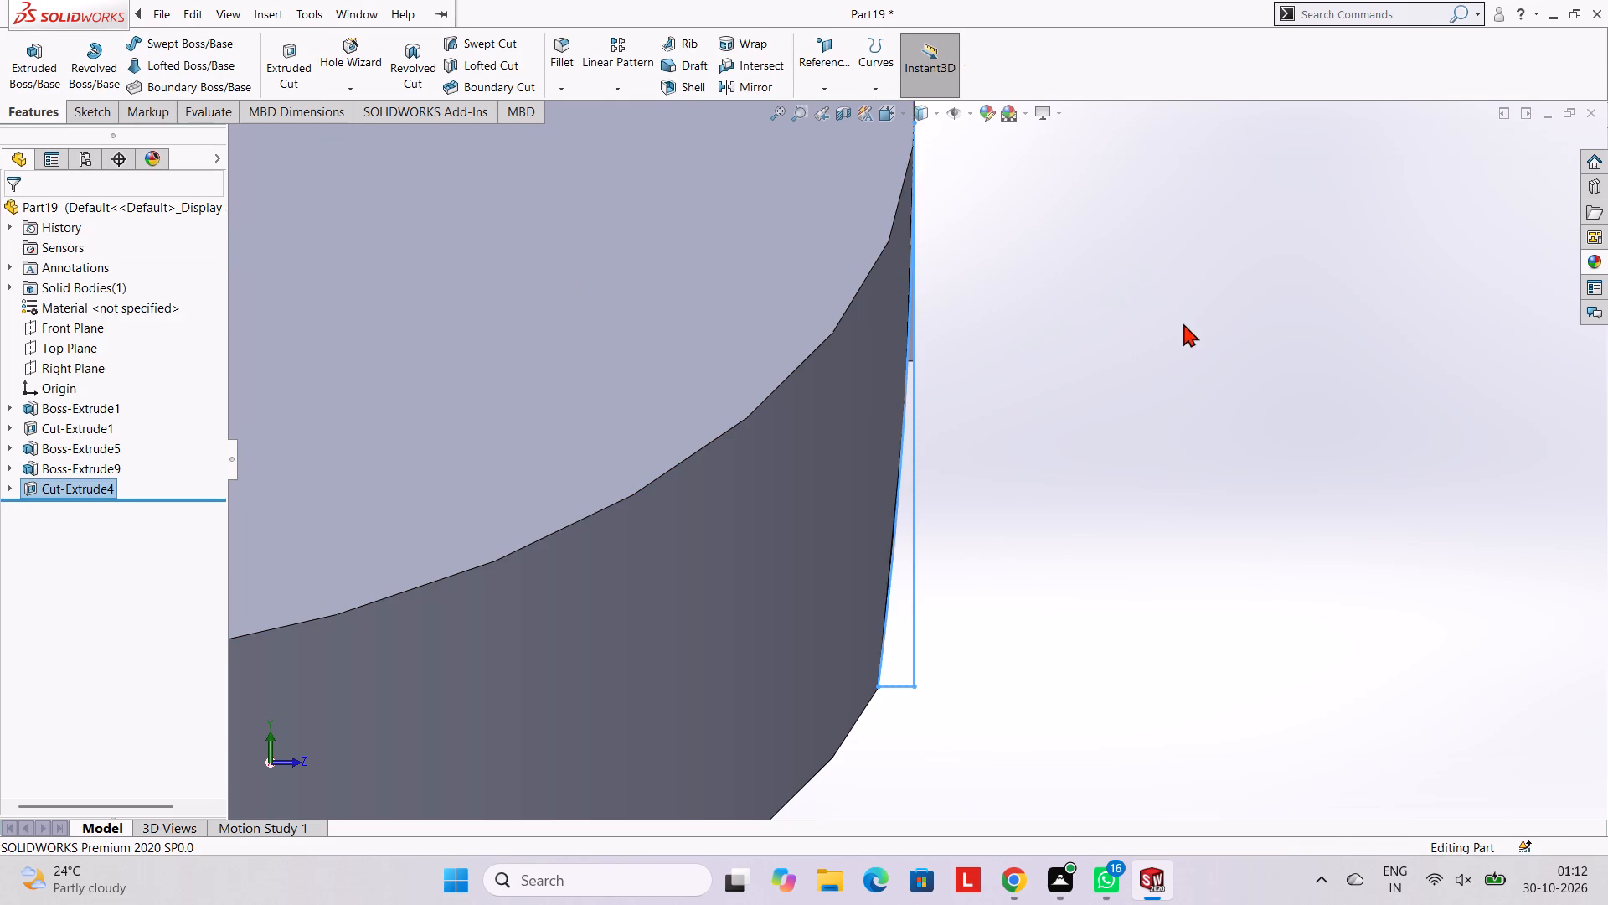
Examine the 10 mm cut where the round end meets the slanted arm for leftover steps or slivers.
{"action": "middle_click_drag", "start_coordinate": [1178, 326], "coordinate": [1109, 340]}
{"action": "scroll", "coordinate": [1125, 349], "scroll_direction": "up", "scroll_amount": 3}
{"action": "middle_click_drag", "start_coordinate": [1152, 340], "coordinate": [1185, 255]}
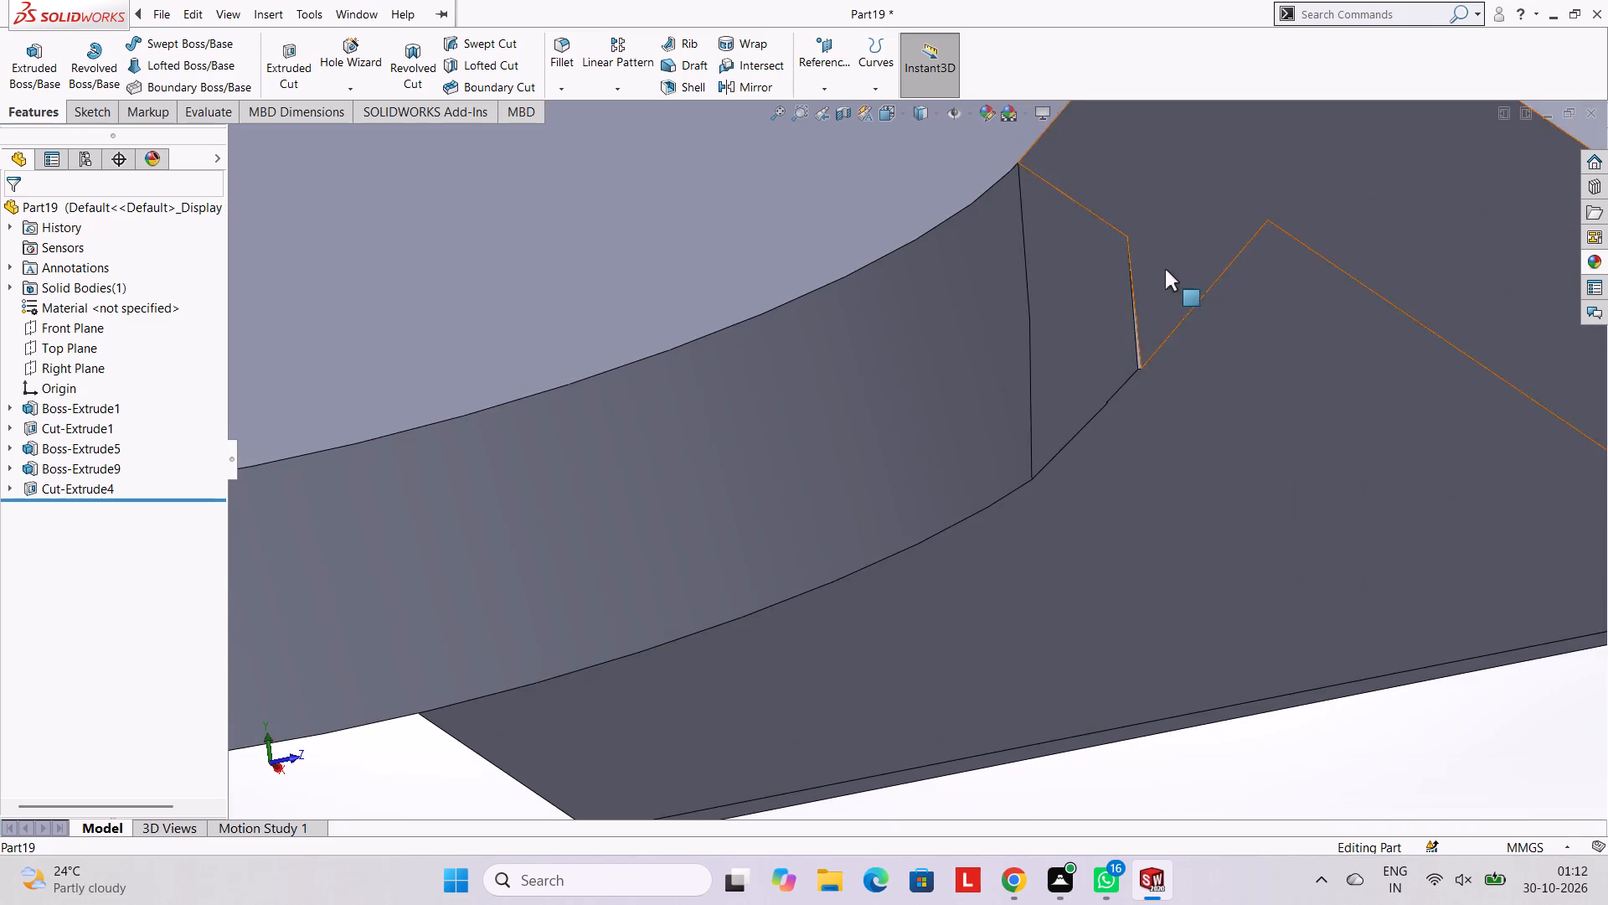
{"action": "middle_click_drag", "start_coordinate": [1131, 320], "coordinate": [1155, 323]}
{"action": "scroll", "coordinate": [1153, 341], "scroll_direction": "down", "scroll_amount": 4}
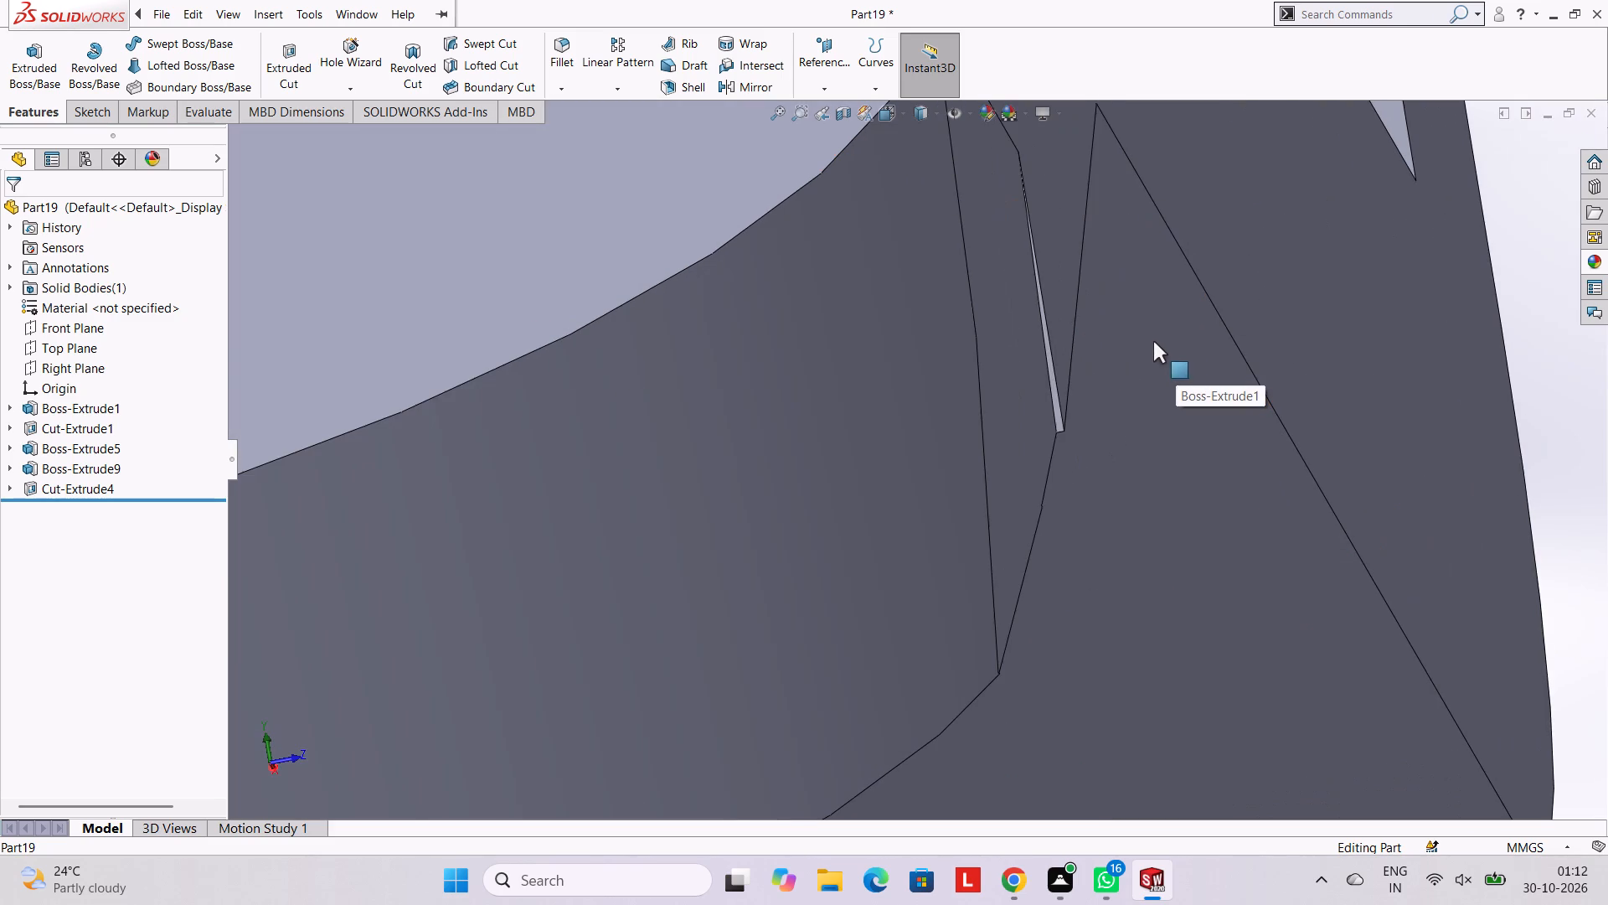
{"action": "middle_click_drag", "start_coordinate": [1150, 441], "coordinate": [1128, 383]}
{"action": "scroll", "coordinate": [1129, 398], "scroll_direction": "up", "scroll_amount": 1}
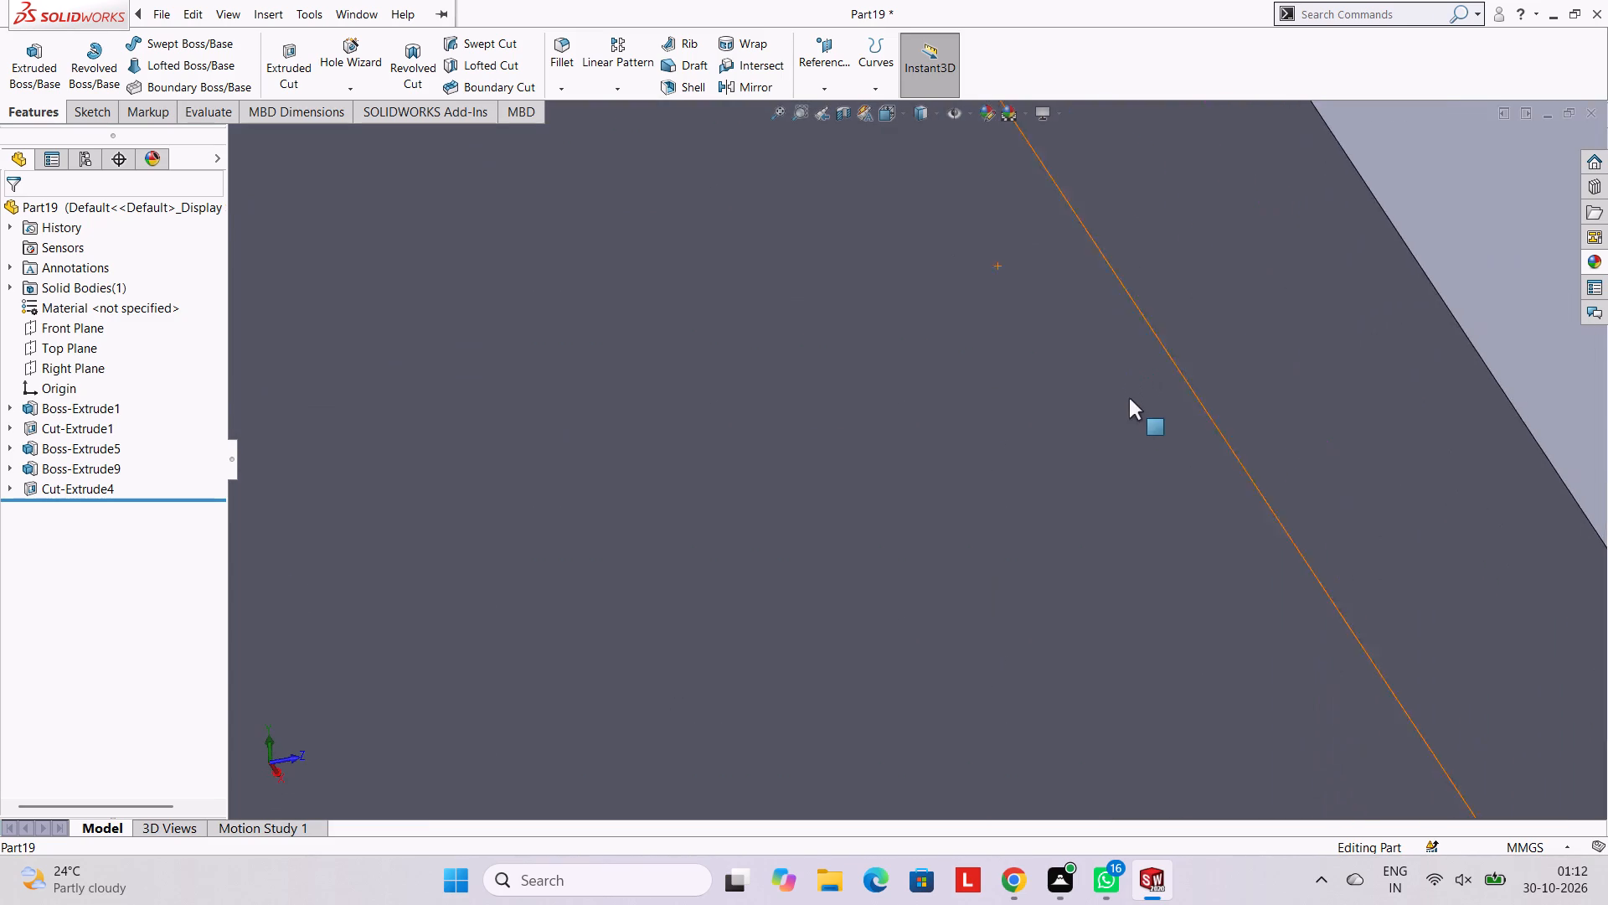
Start a sketch on the leftover sliver face beside the round end, on the arm side not yet cut.
{"action": "scroll", "coordinate": [1129, 398], "scroll_direction": "up", "scroll_amount": 8}
{"action": "middle_click_drag", "start_coordinate": [1059, 345], "coordinate": [1070, 436]}
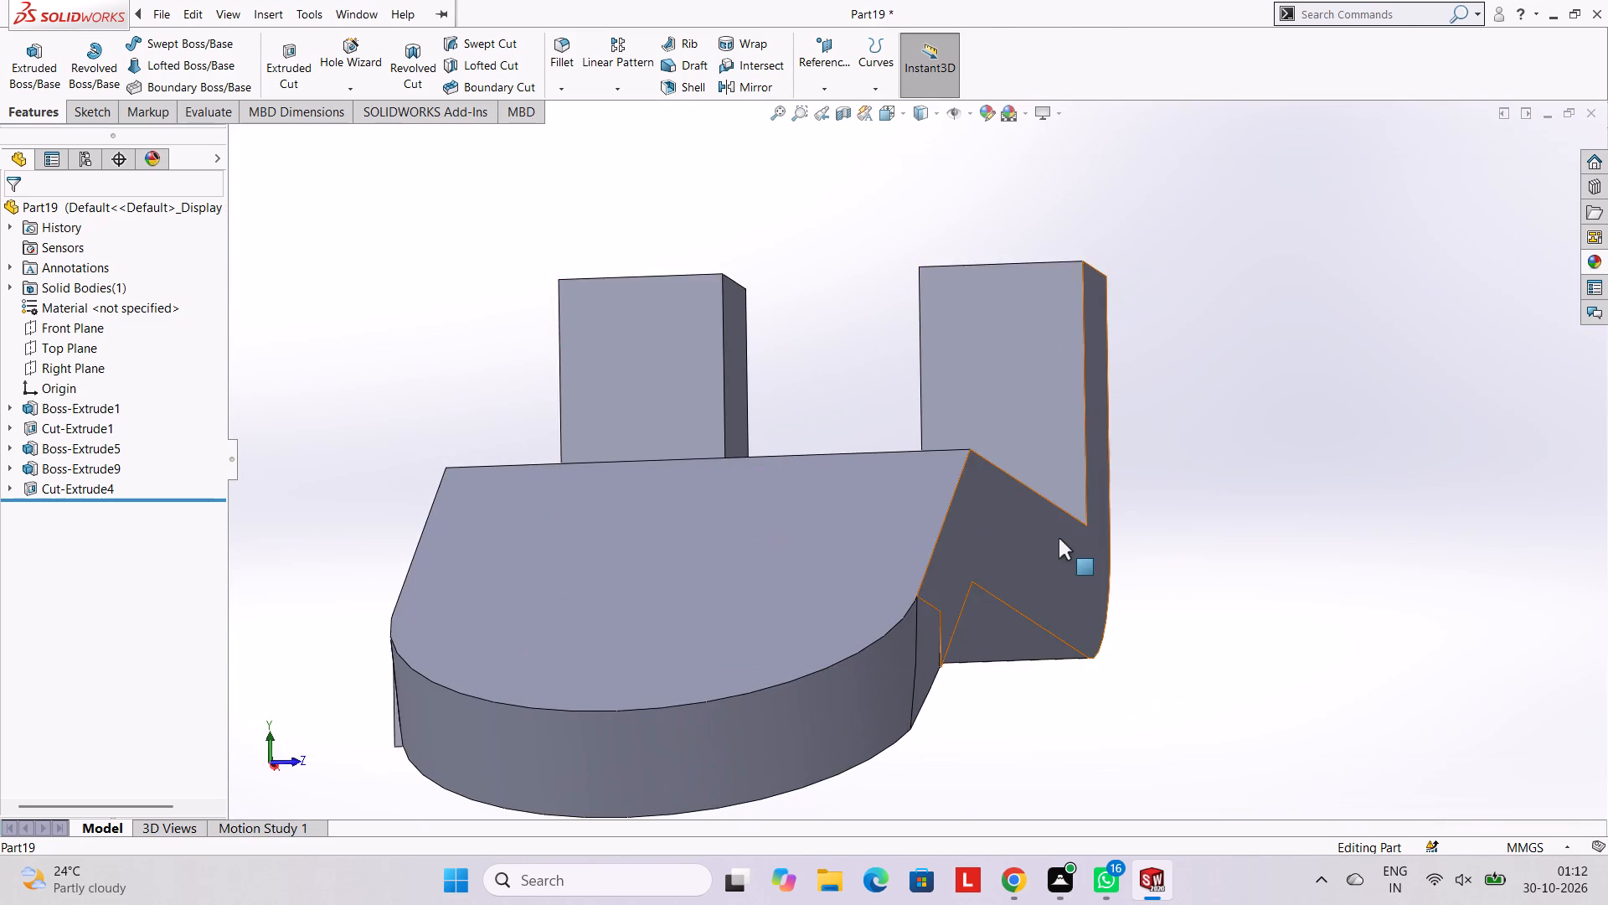
{"action": "scroll", "coordinate": [1058, 538], "scroll_direction": "up", "scroll_amount": 1}
{"action": "middle_click", "coordinate": [1081, 534]}
{"action": "middle_click_drag", "start_coordinate": [755, 578], "coordinate": [772, 585]}
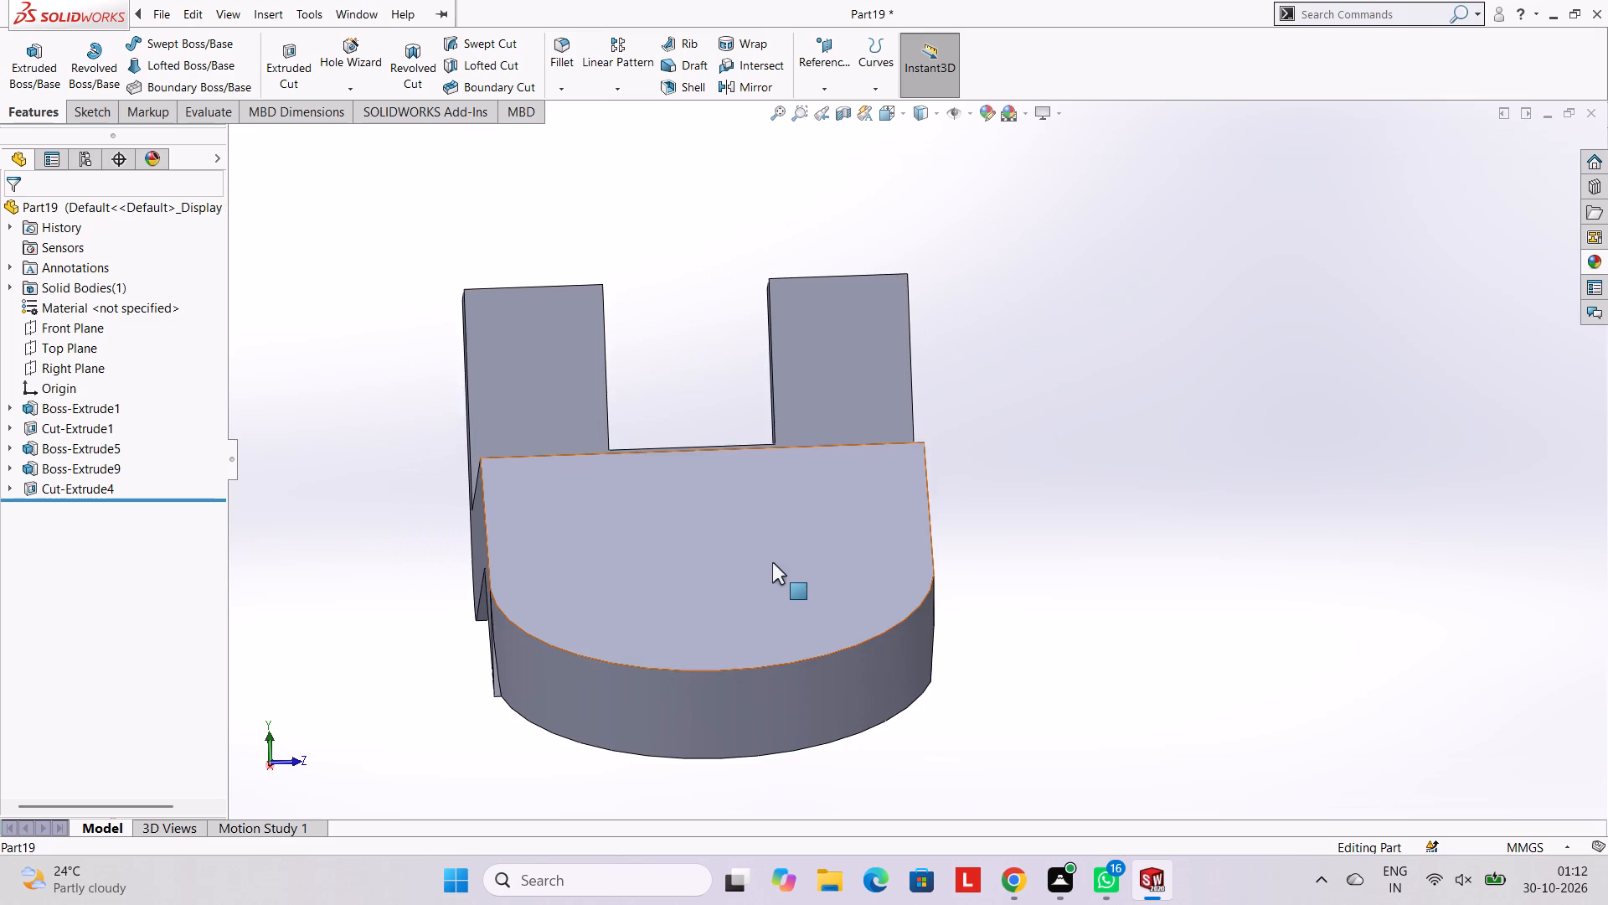
{"action": "scroll", "coordinate": [775, 556], "scroll_direction": "up", "scroll_amount": 4}
{"action": "middle_click_drag", "start_coordinate": [858, 573], "coordinate": [883, 578]}
{"action": "scroll", "coordinate": [760, 525], "scroll_direction": "down", "scroll_amount": 7}
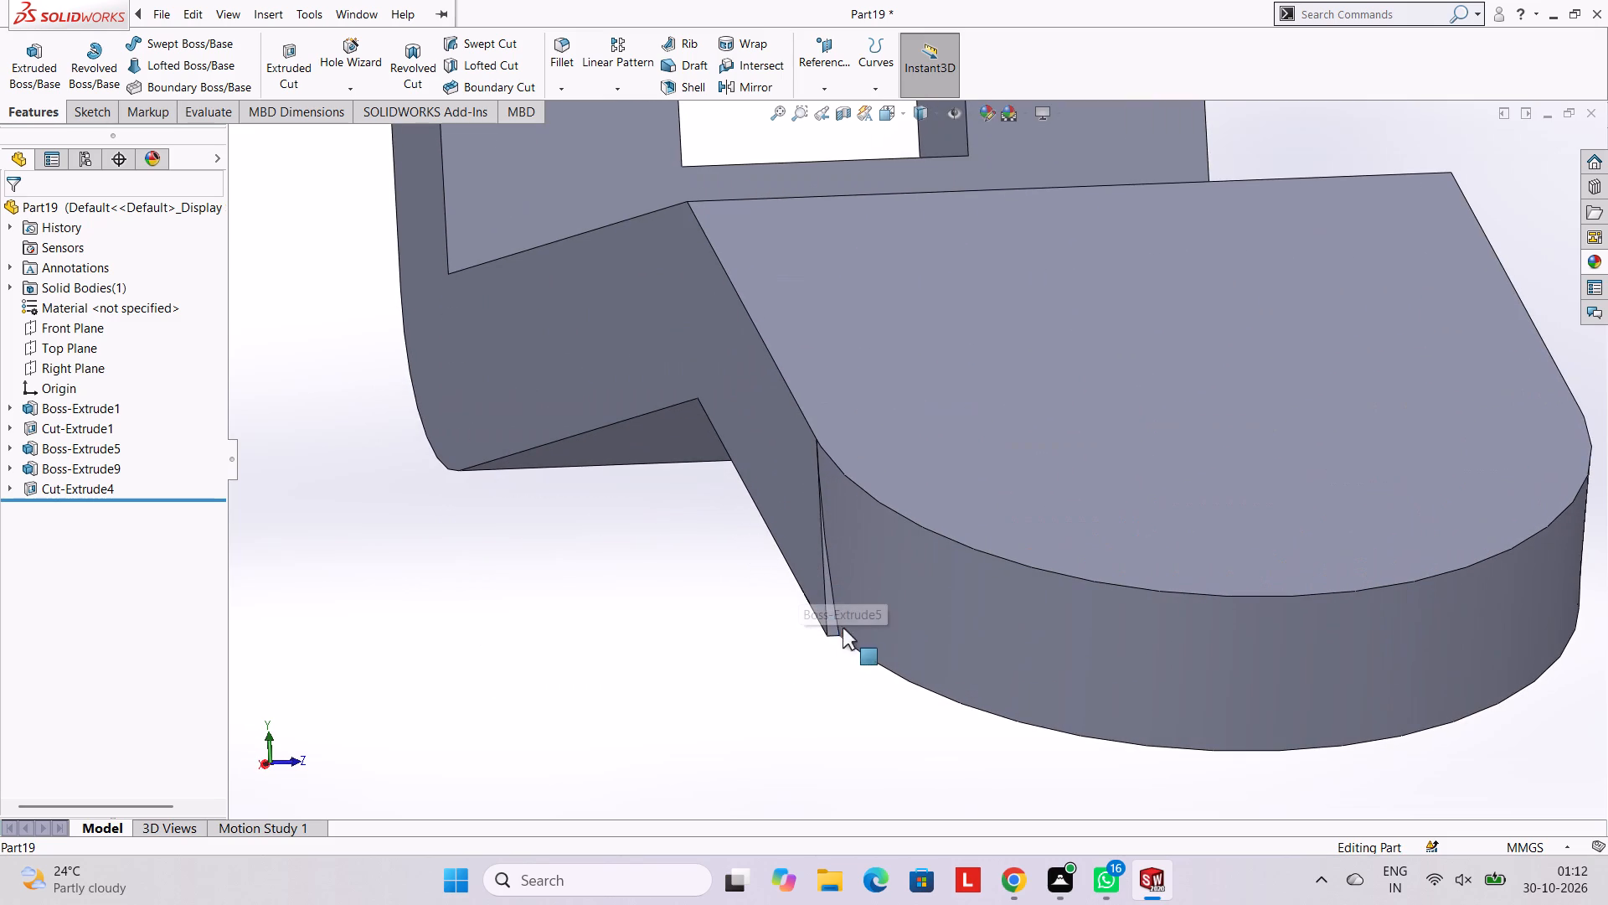
{"action": "left_click", "coordinate": [829, 607]}
{"action": "left_click", "coordinate": [899, 560]}
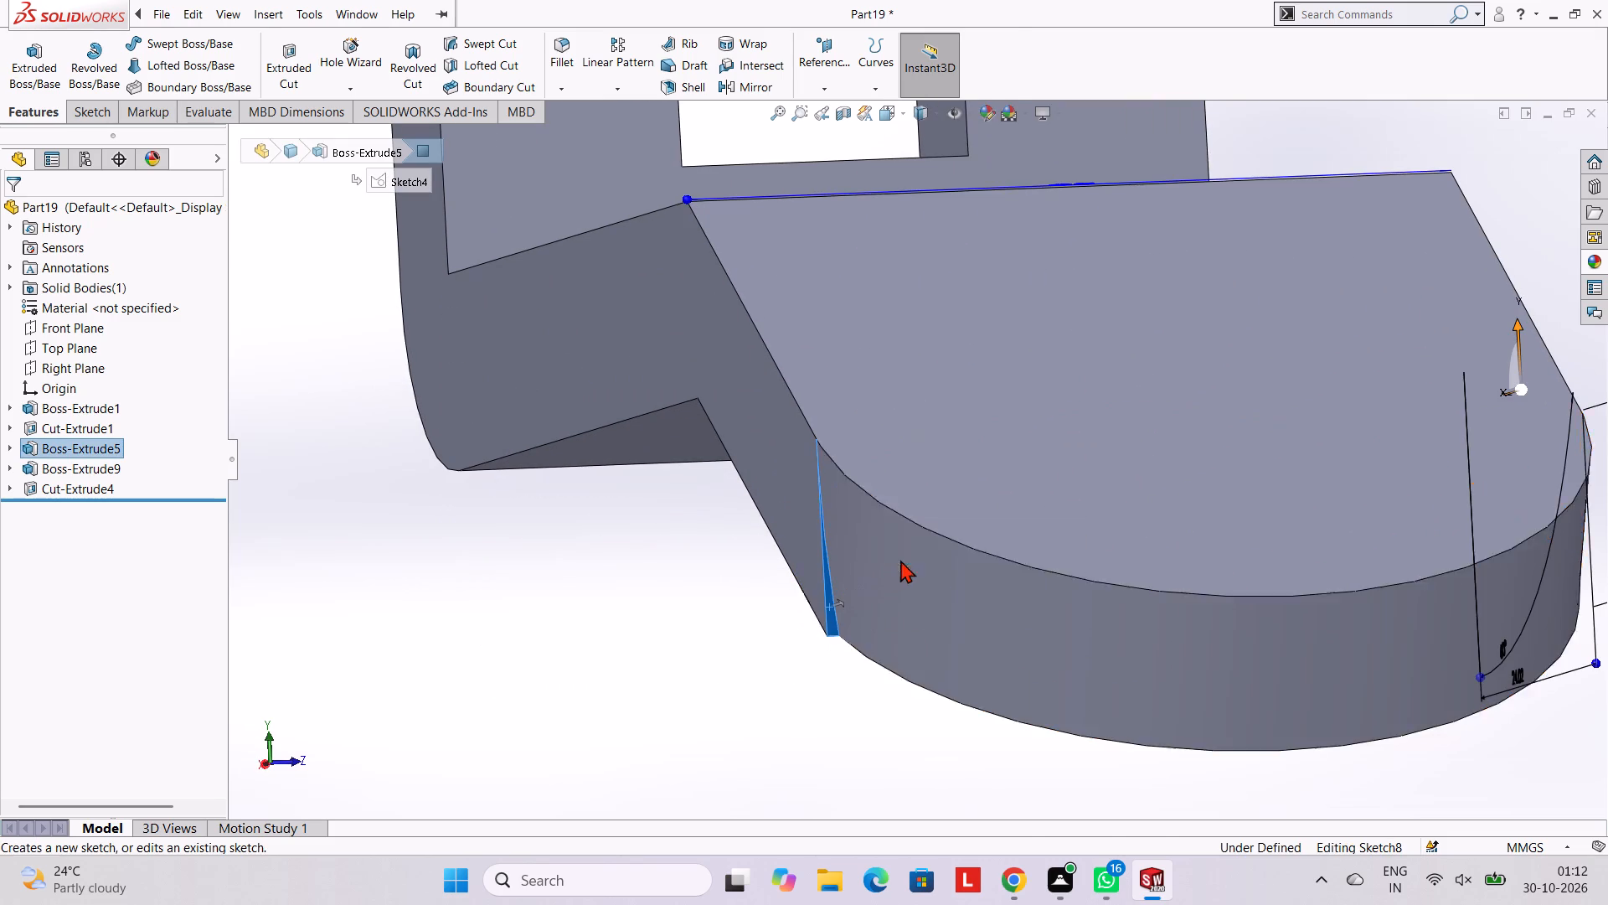
{"action": "key", "text": "ctrl+8"}
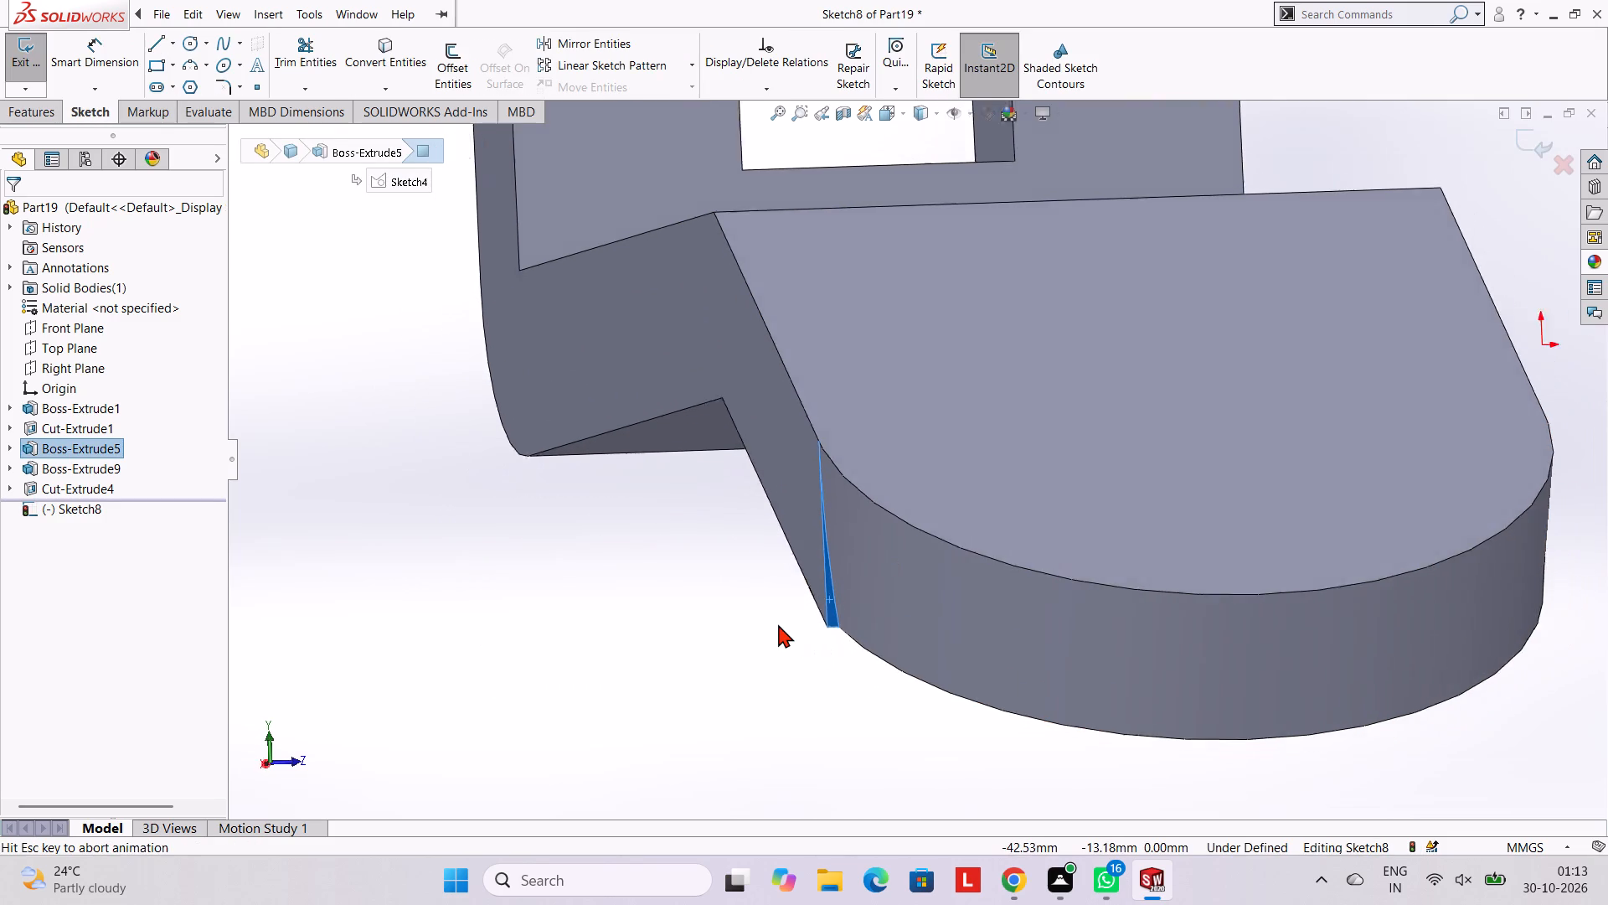
Sketch a vertical line about 10 mm long on the sliver's outer edge and a horizontal line about 0.64 mm long on its bottom edge.
{"action": "scroll", "coordinate": [826, 633], "scroll_direction": "down", "scroll_amount": 3}
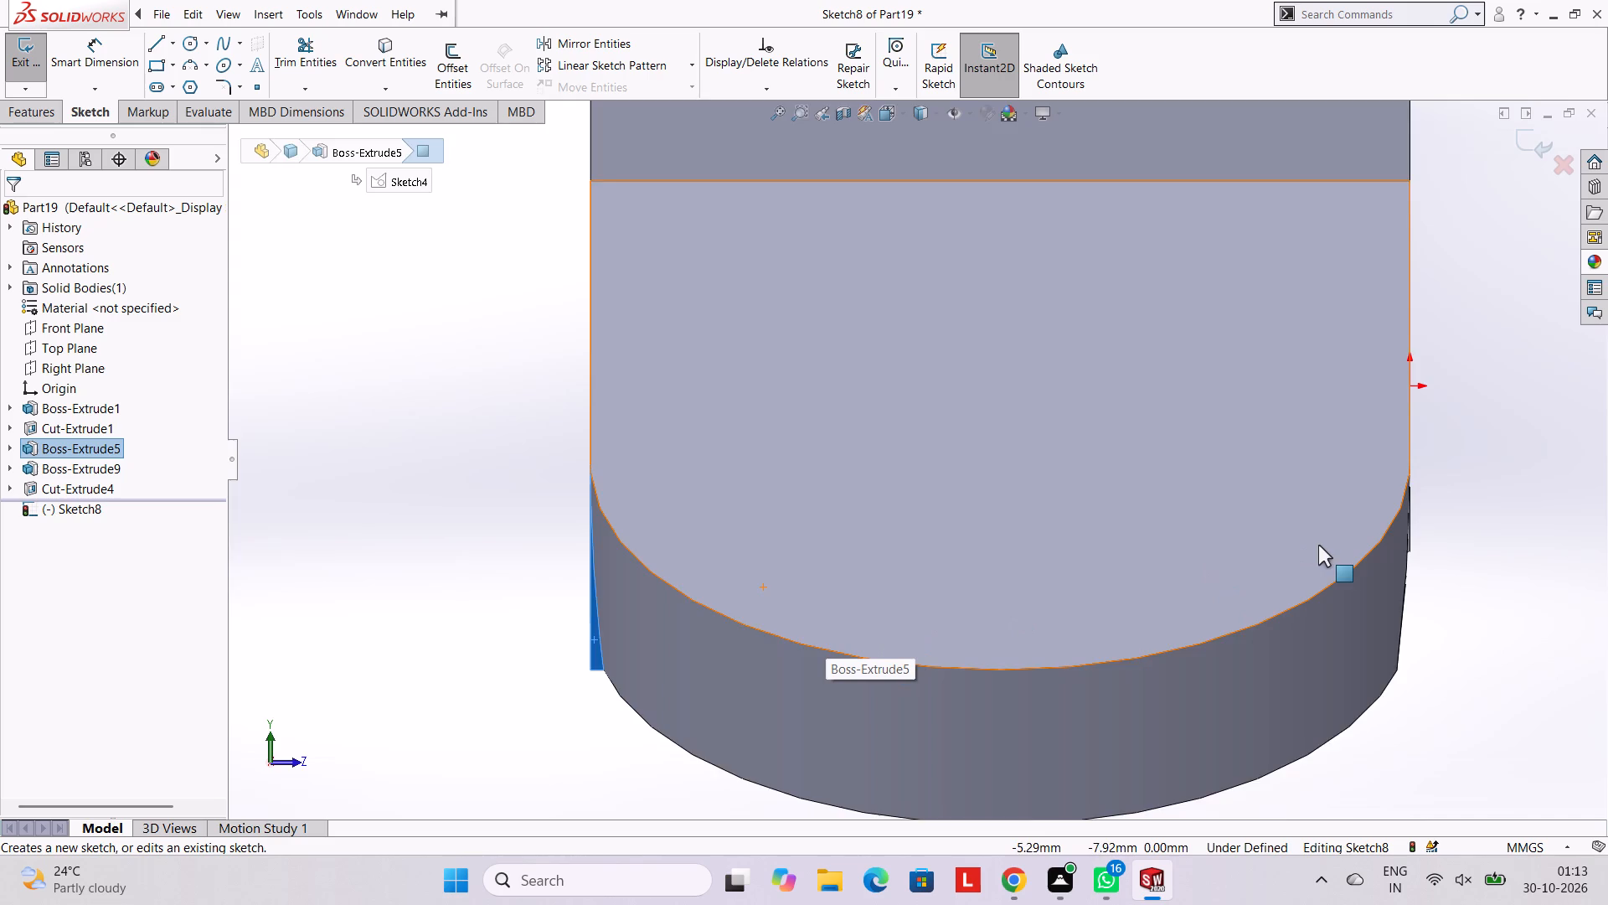
{"action": "scroll", "coordinate": [1327, 545], "scroll_direction": "down", "scroll_amount": 4}
{"action": "scroll", "coordinate": [1412, 534], "scroll_direction": "down", "scroll_amount": 4}
{"action": "scroll", "coordinate": [1271, 458], "scroll_direction": "down", "scroll_amount": 4}
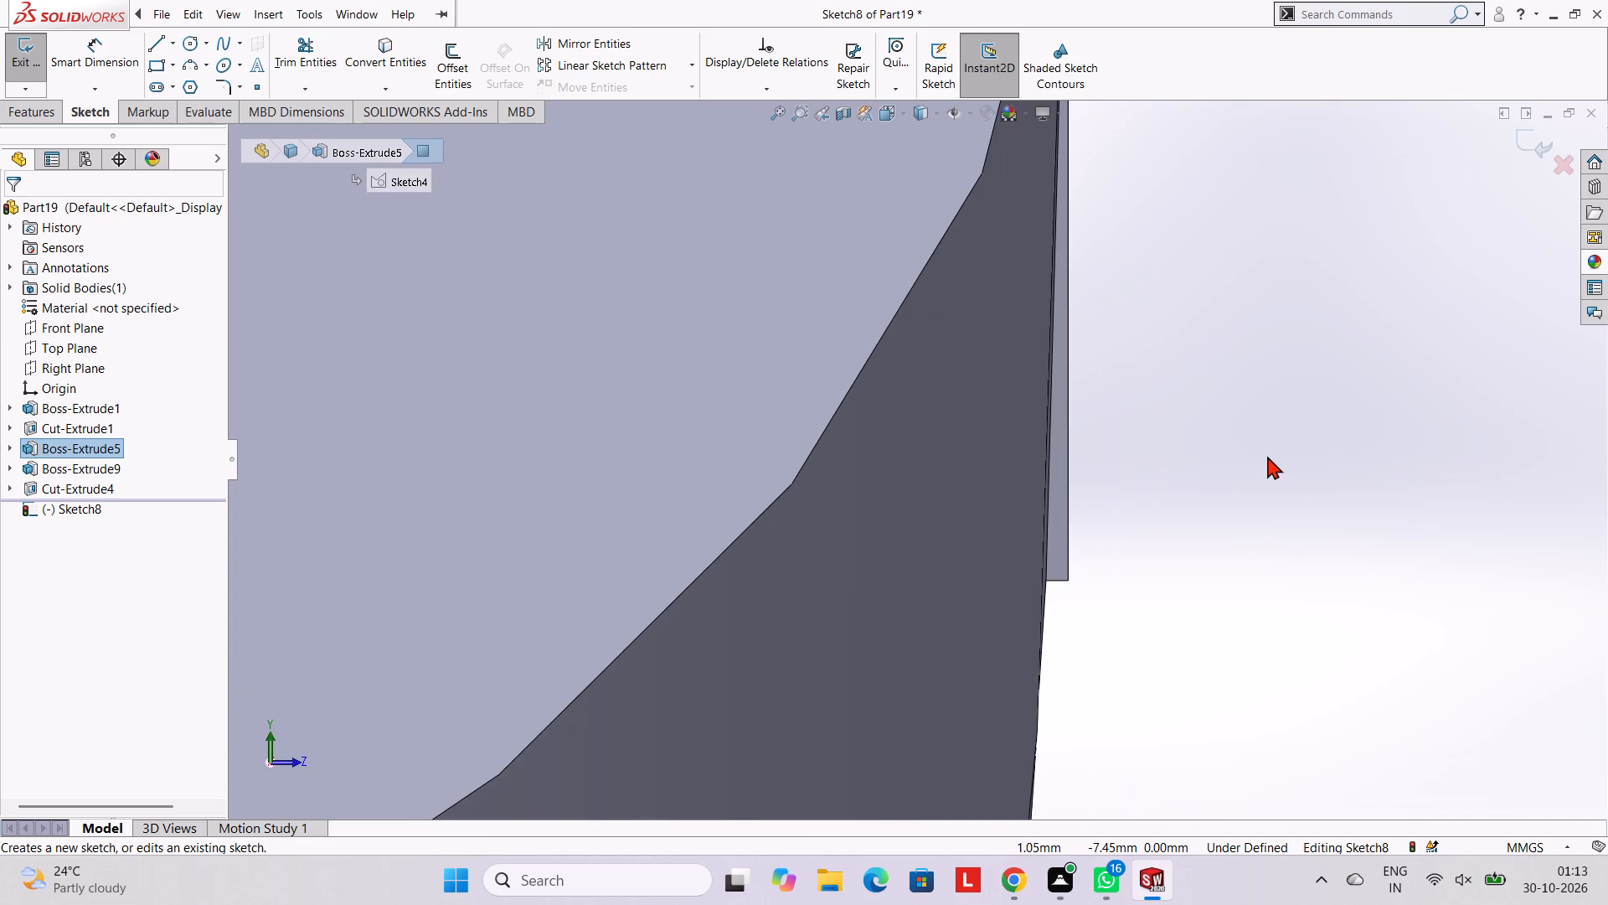
{"action": "scroll", "coordinate": [1270, 482], "scroll_direction": "up", "scroll_amount": 18}
{"action": "scroll", "coordinate": [402, 563], "scroll_direction": "down", "scroll_amount": 5}
{"action": "scroll", "coordinate": [1457, 362], "scroll_direction": "down", "scroll_amount": 4}
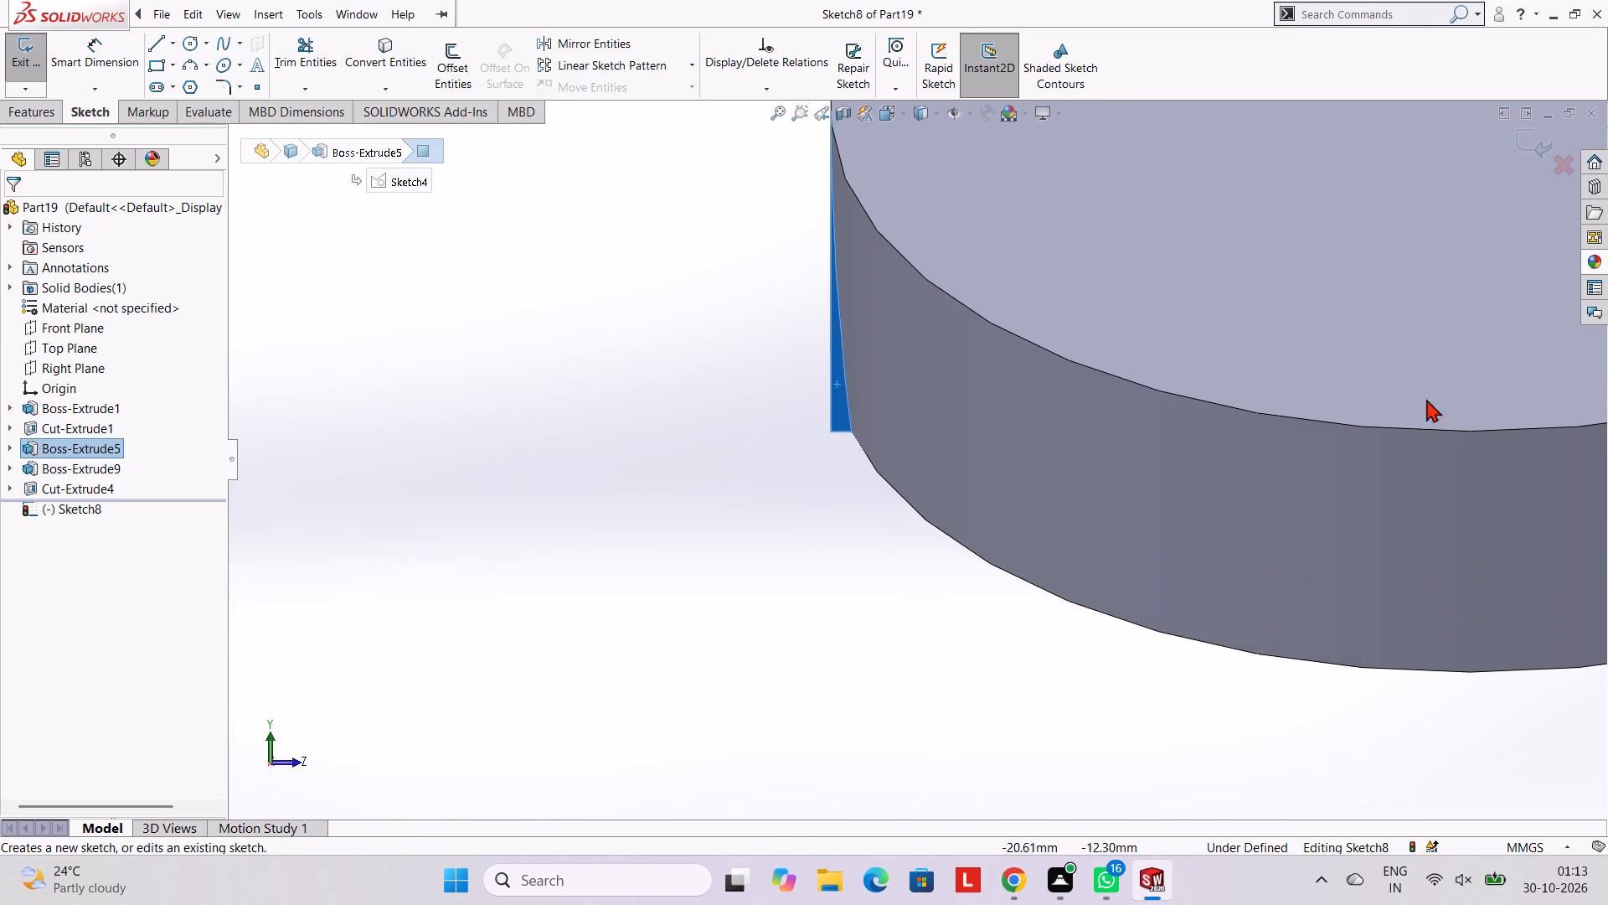
{"action": "scroll", "coordinate": [1426, 399], "scroll_direction": "down", "scroll_amount": 1}
{"action": "left_click", "coordinate": [157, 49]}
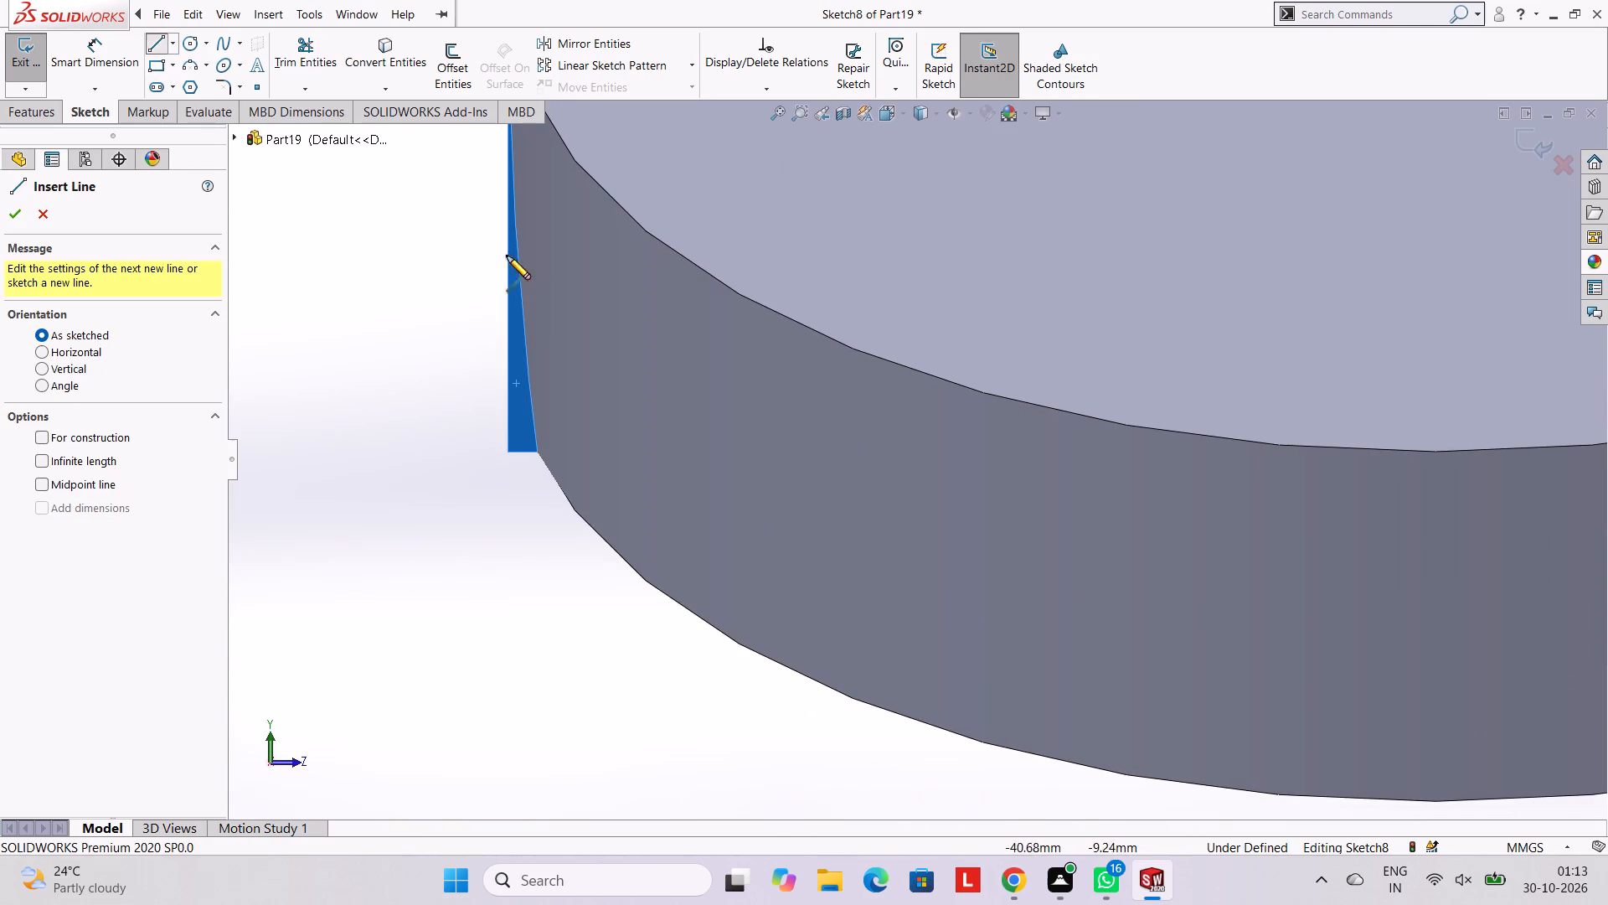
{"action": "scroll", "coordinate": [527, 303], "scroll_direction": "down", "scroll_amount": 1}
{"action": "scroll", "coordinate": [575, 271], "scroll_direction": "up", "scroll_amount": 3}
{"action": "scroll", "coordinate": [583, 262], "scroll_direction": "down", "scroll_amount": 1}
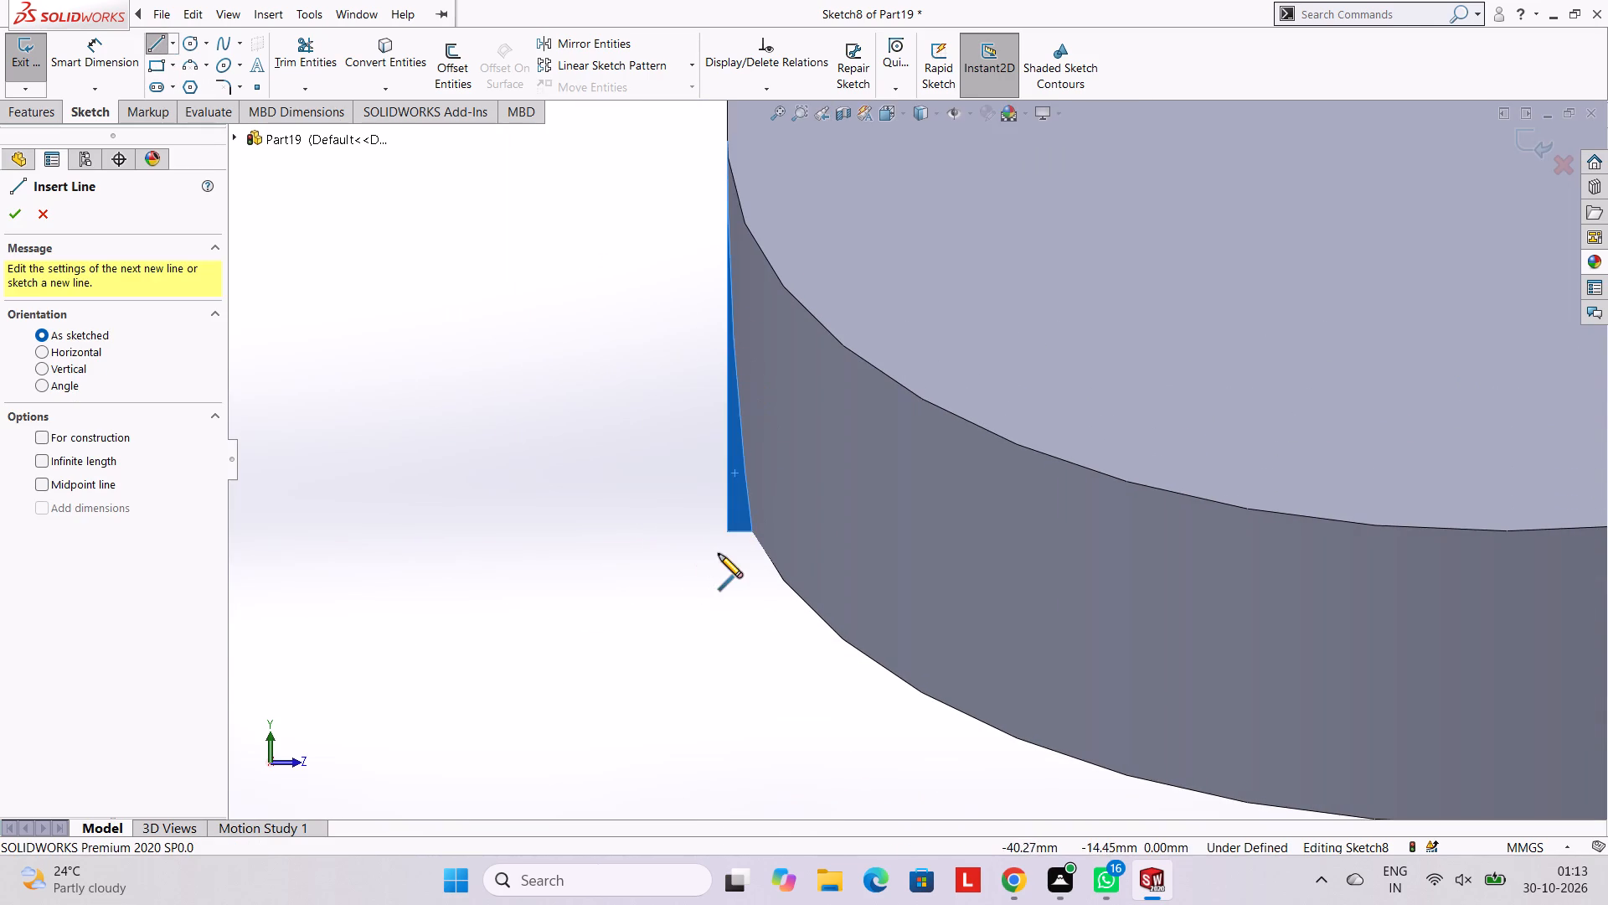
{"action": "left_click", "coordinate": [729, 531]}
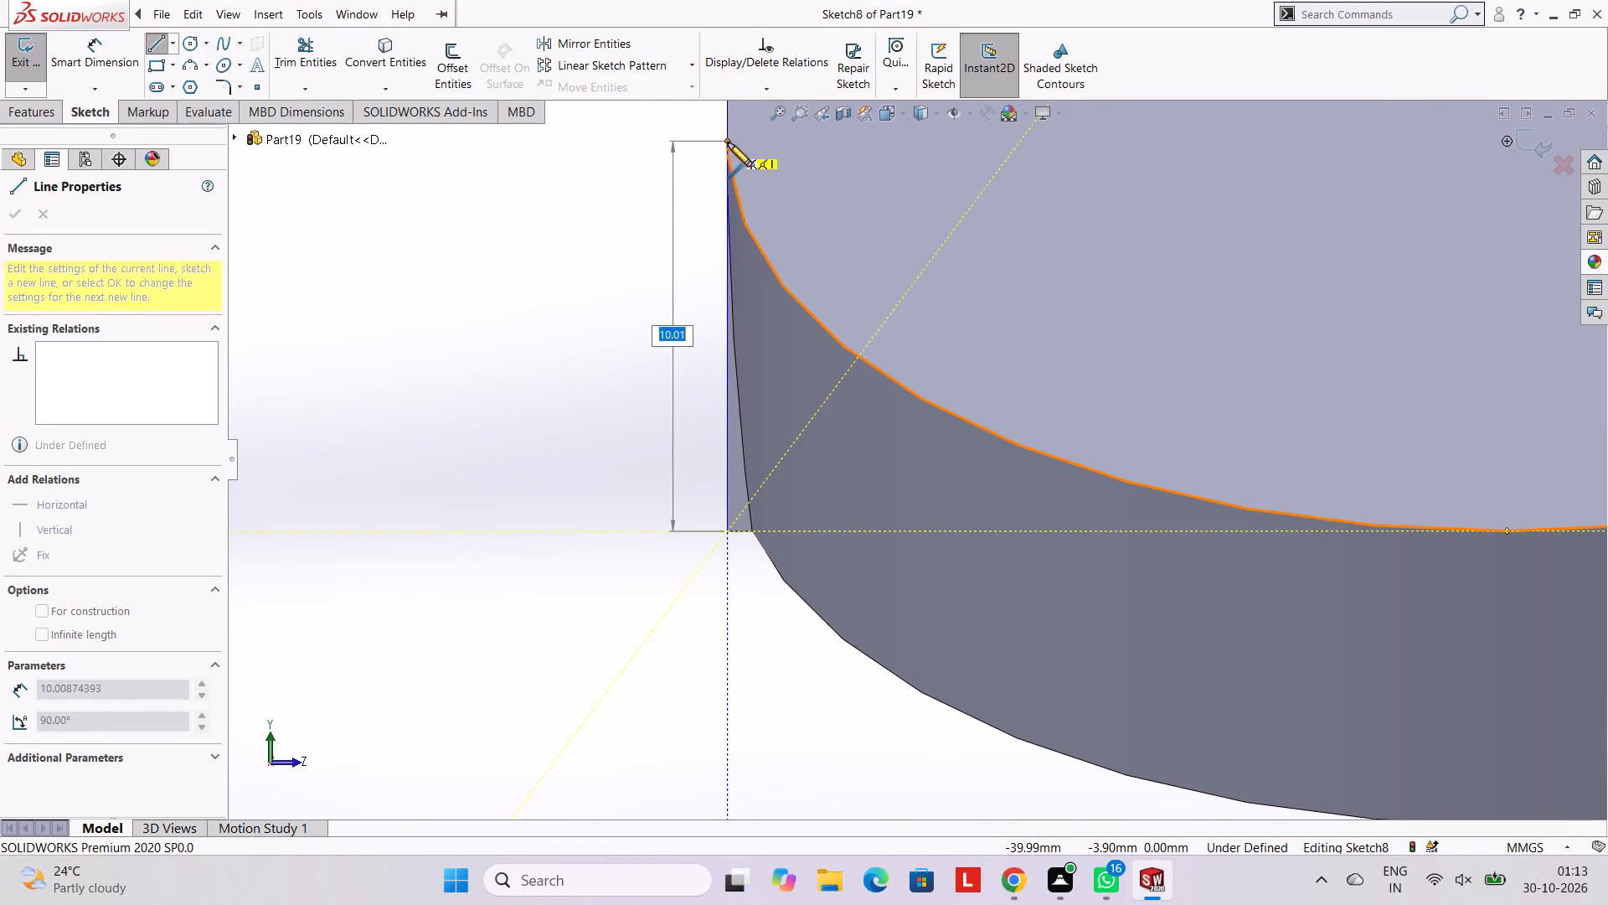
{"action": "left_click", "coordinate": [728, 142]}
{"action": "key", "text": "Escape"}
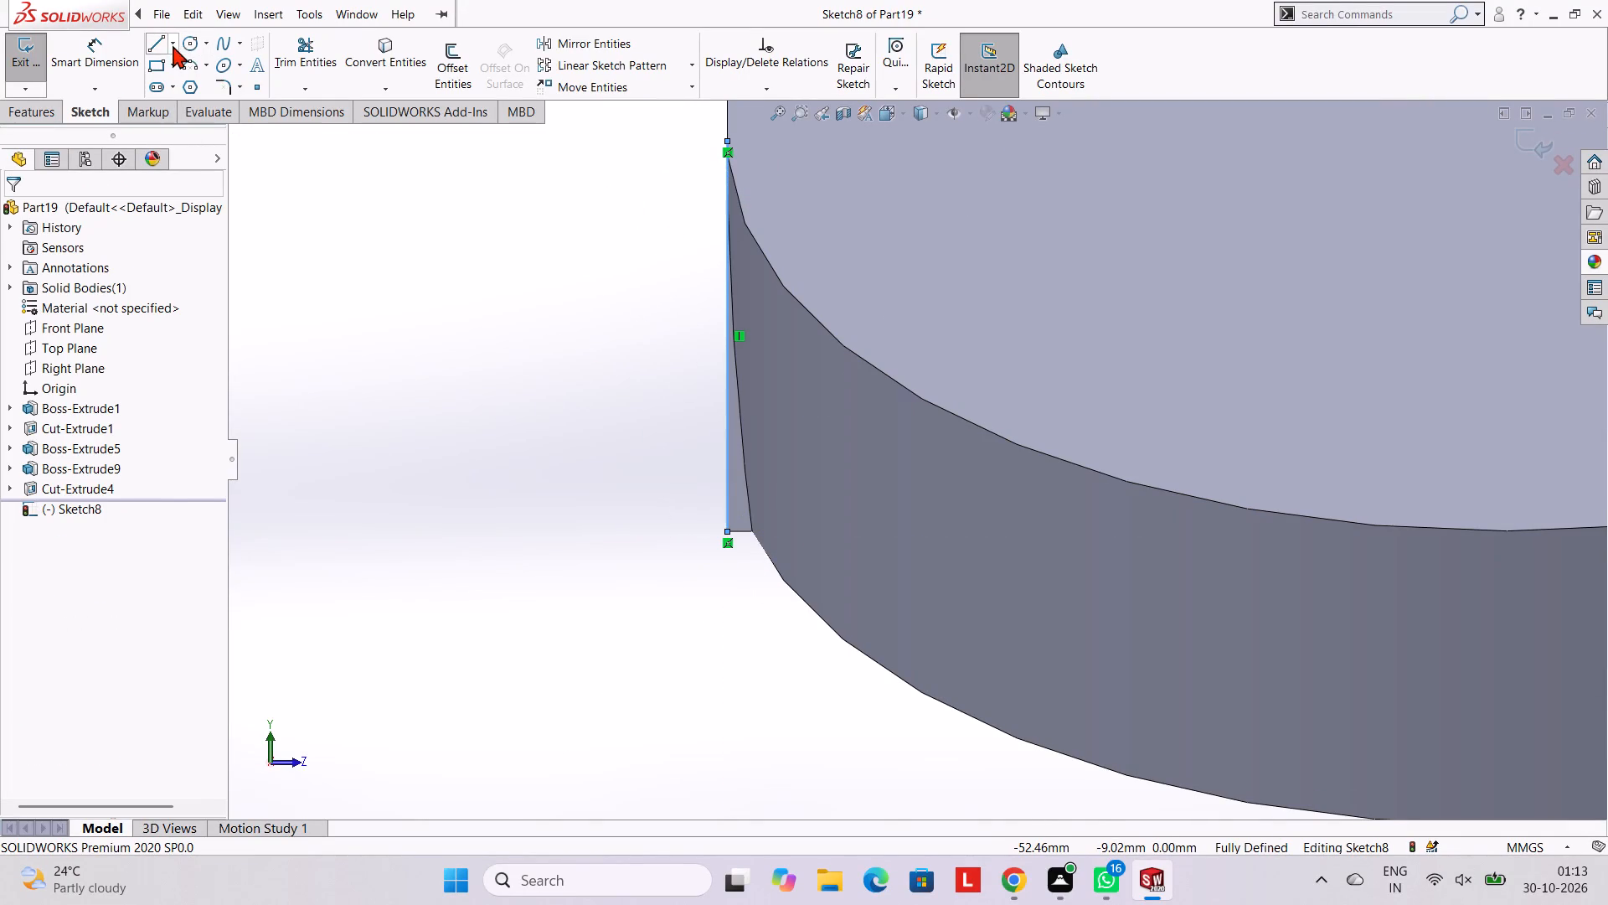
{"action": "left_click", "coordinate": [163, 43]}
{"action": "scroll", "coordinate": [790, 456], "scroll_direction": "down", "scroll_amount": 2}
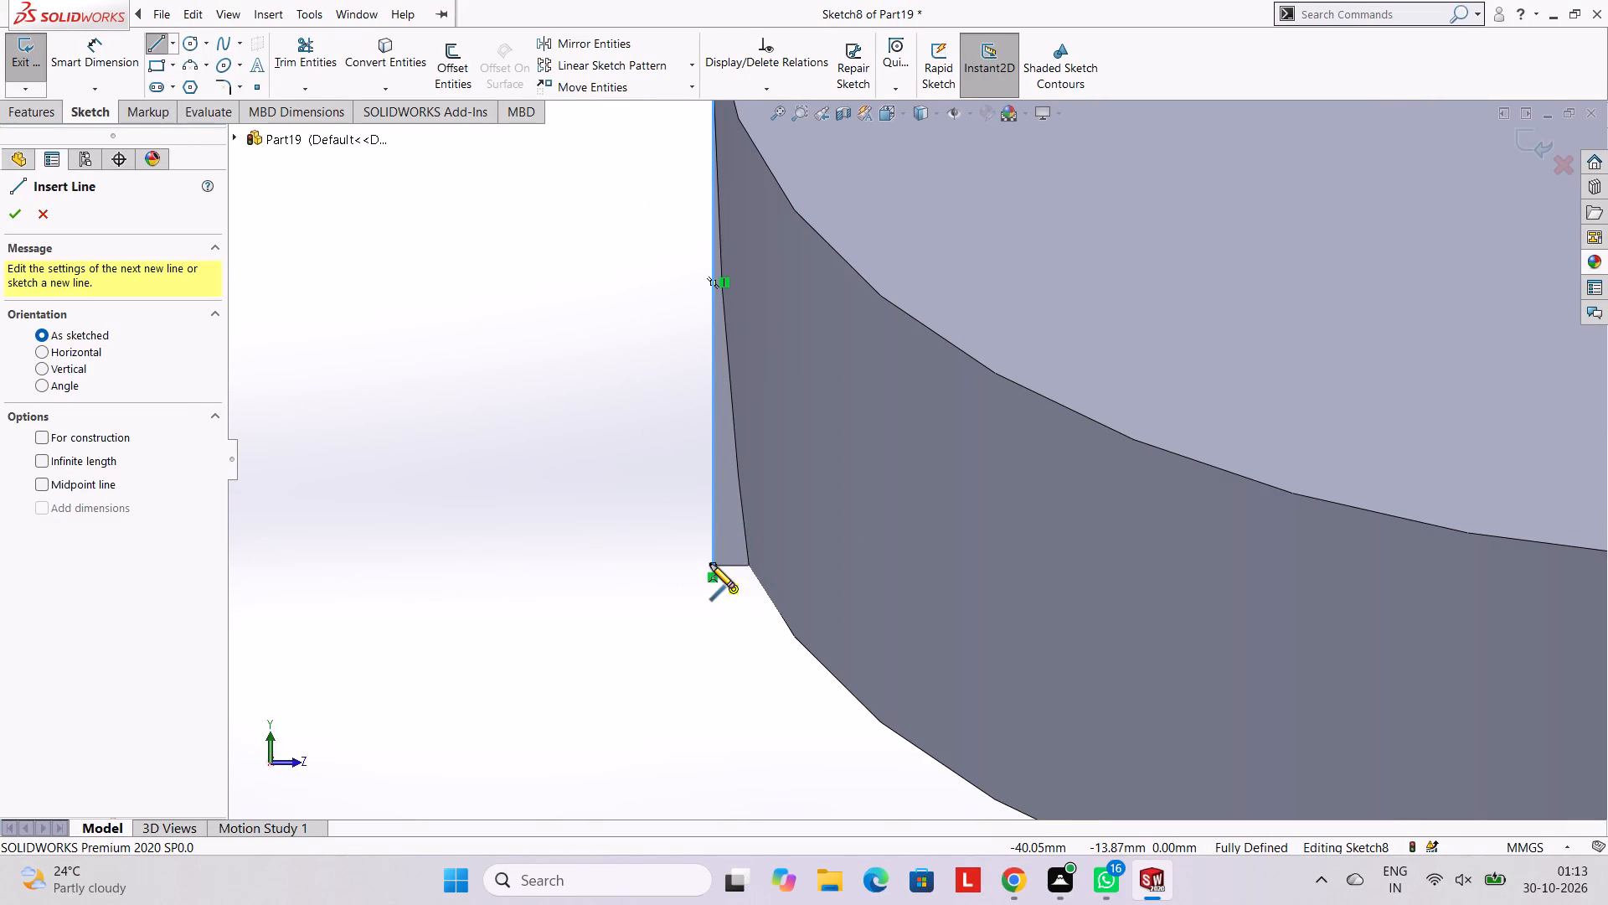
{"action": "left_click", "coordinate": [710, 564]}
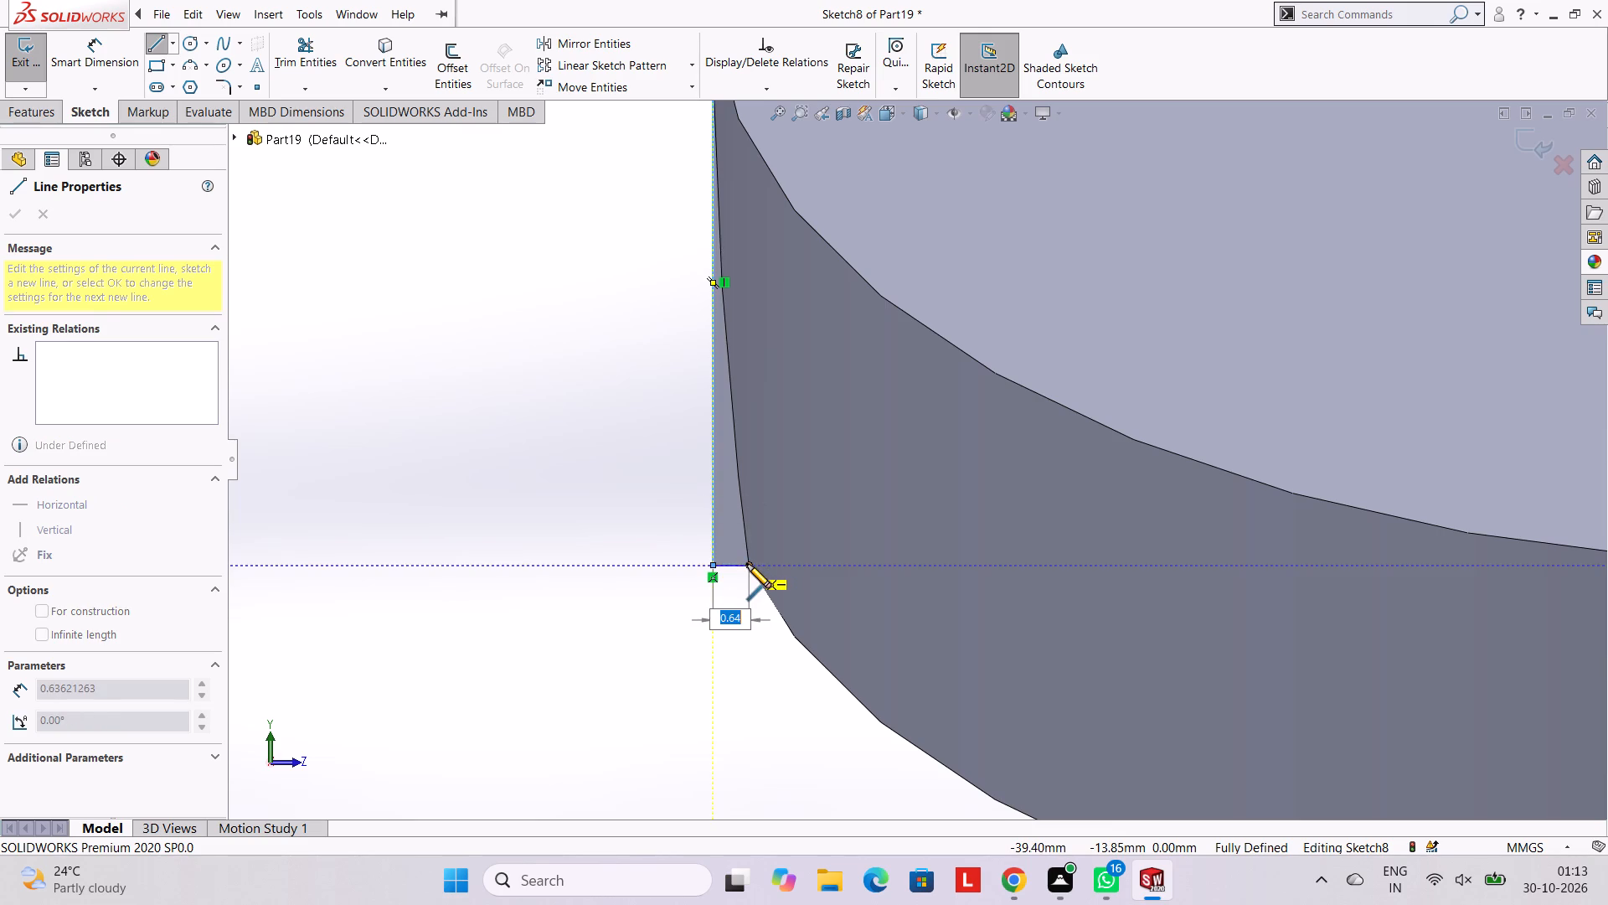
{"action": "left_click", "coordinate": [747, 564]}
{"action": "key", "text": "Escape"}
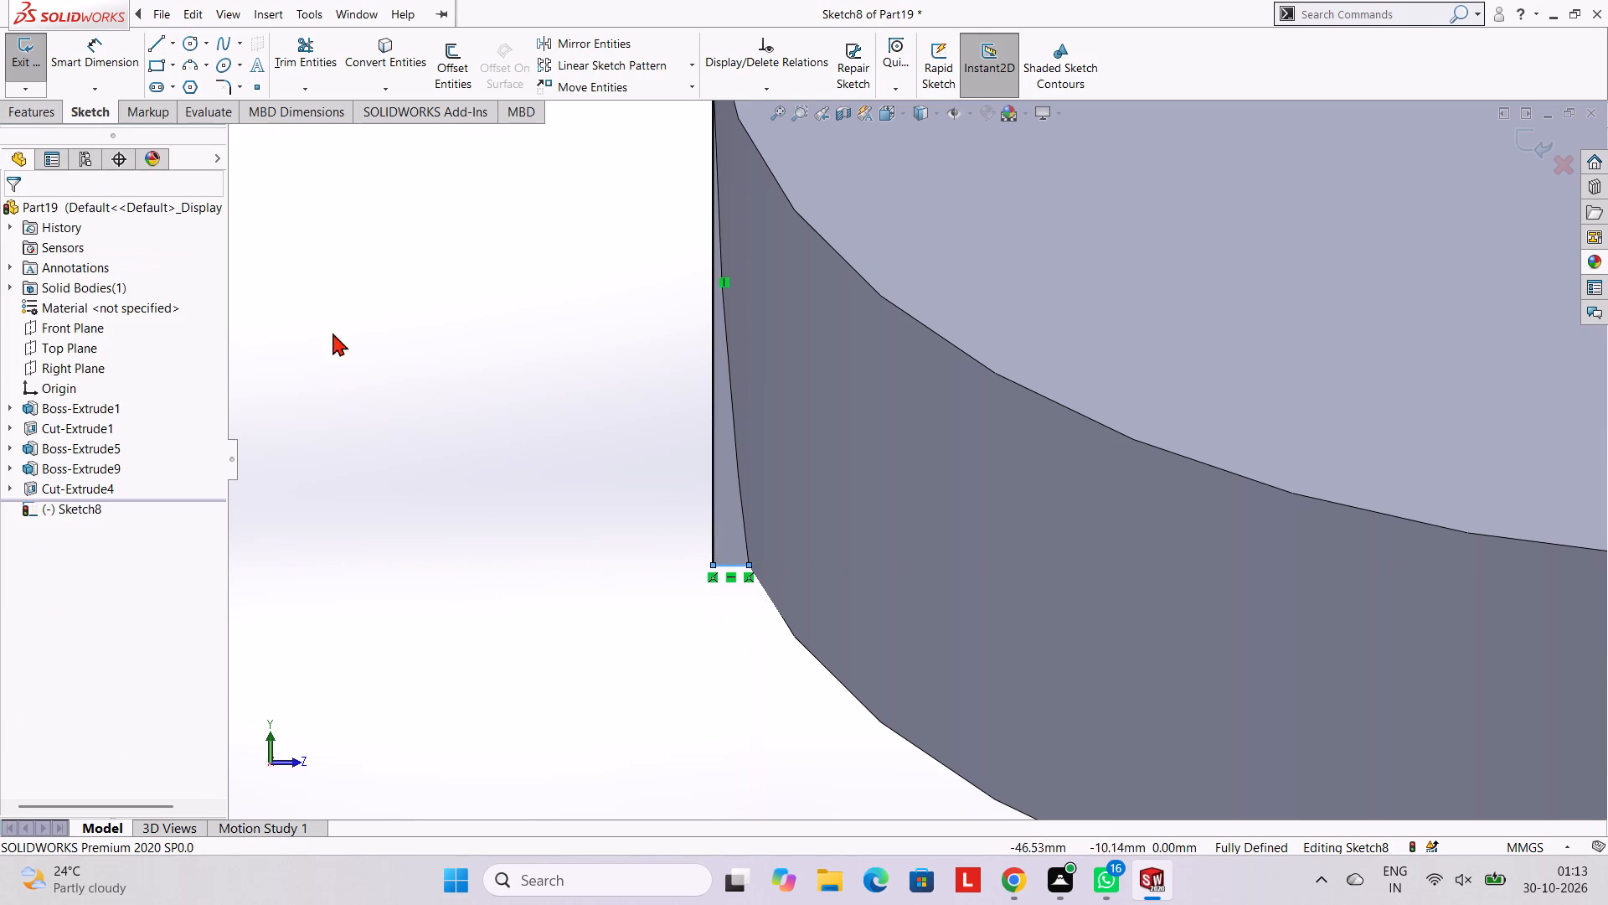
Close the sliver profile with a three-point arc of radius 80 mm between the two lines' free ends.
{"action": "left_click", "coordinate": [188, 69]}
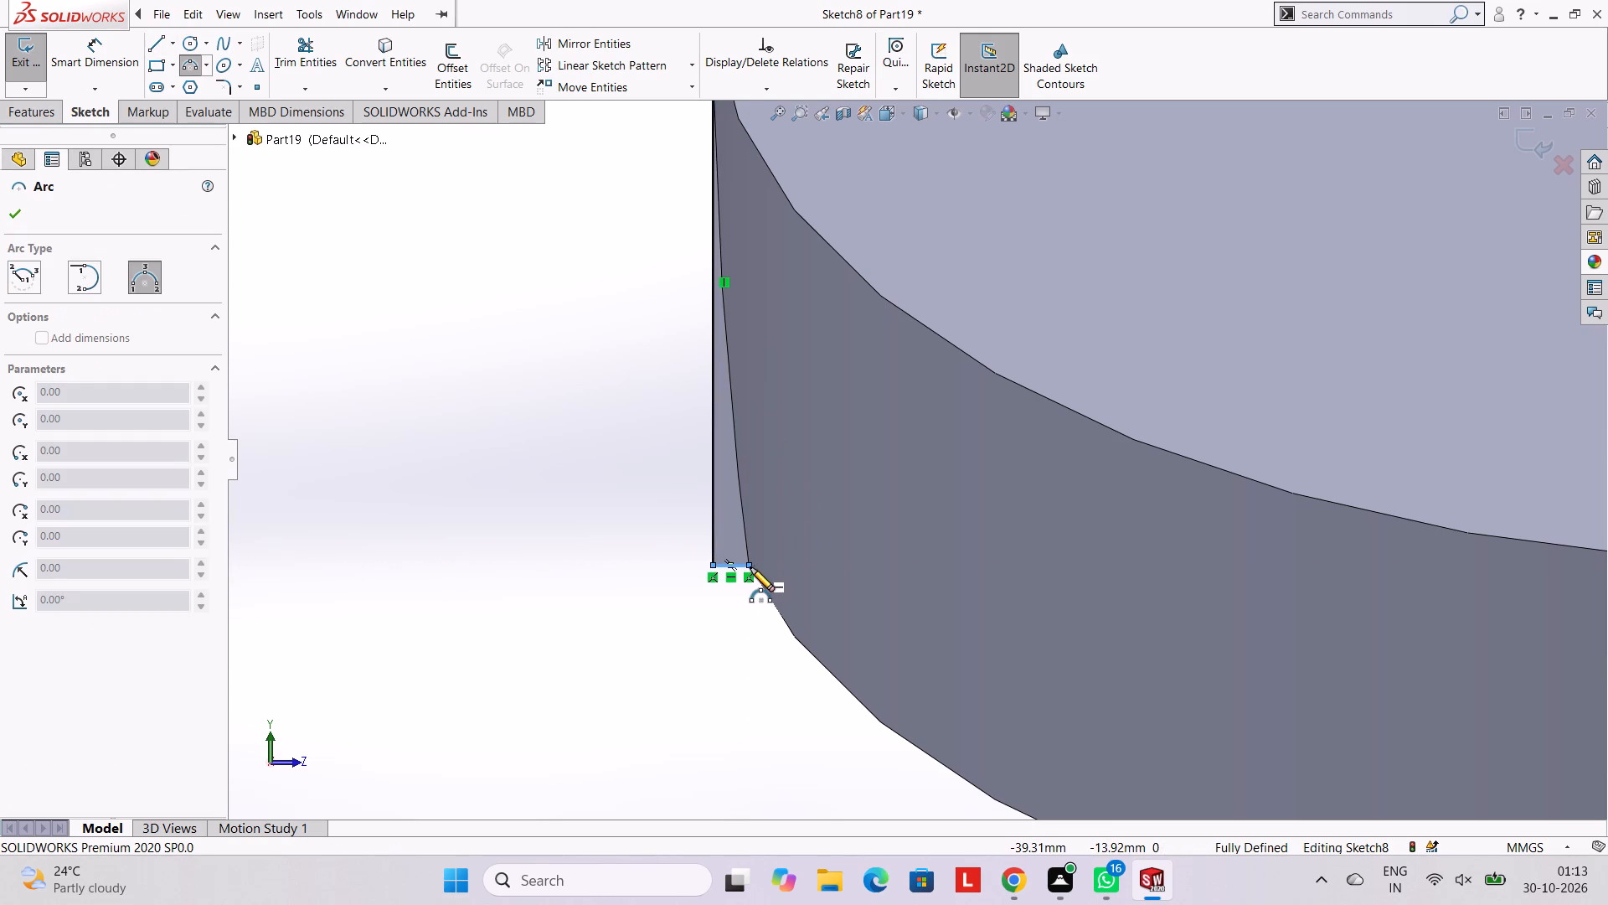
{"action": "left_click", "coordinate": [750, 566]}
{"action": "scroll", "coordinate": [745, 407], "scroll_direction": "up", "scroll_amount": 2}
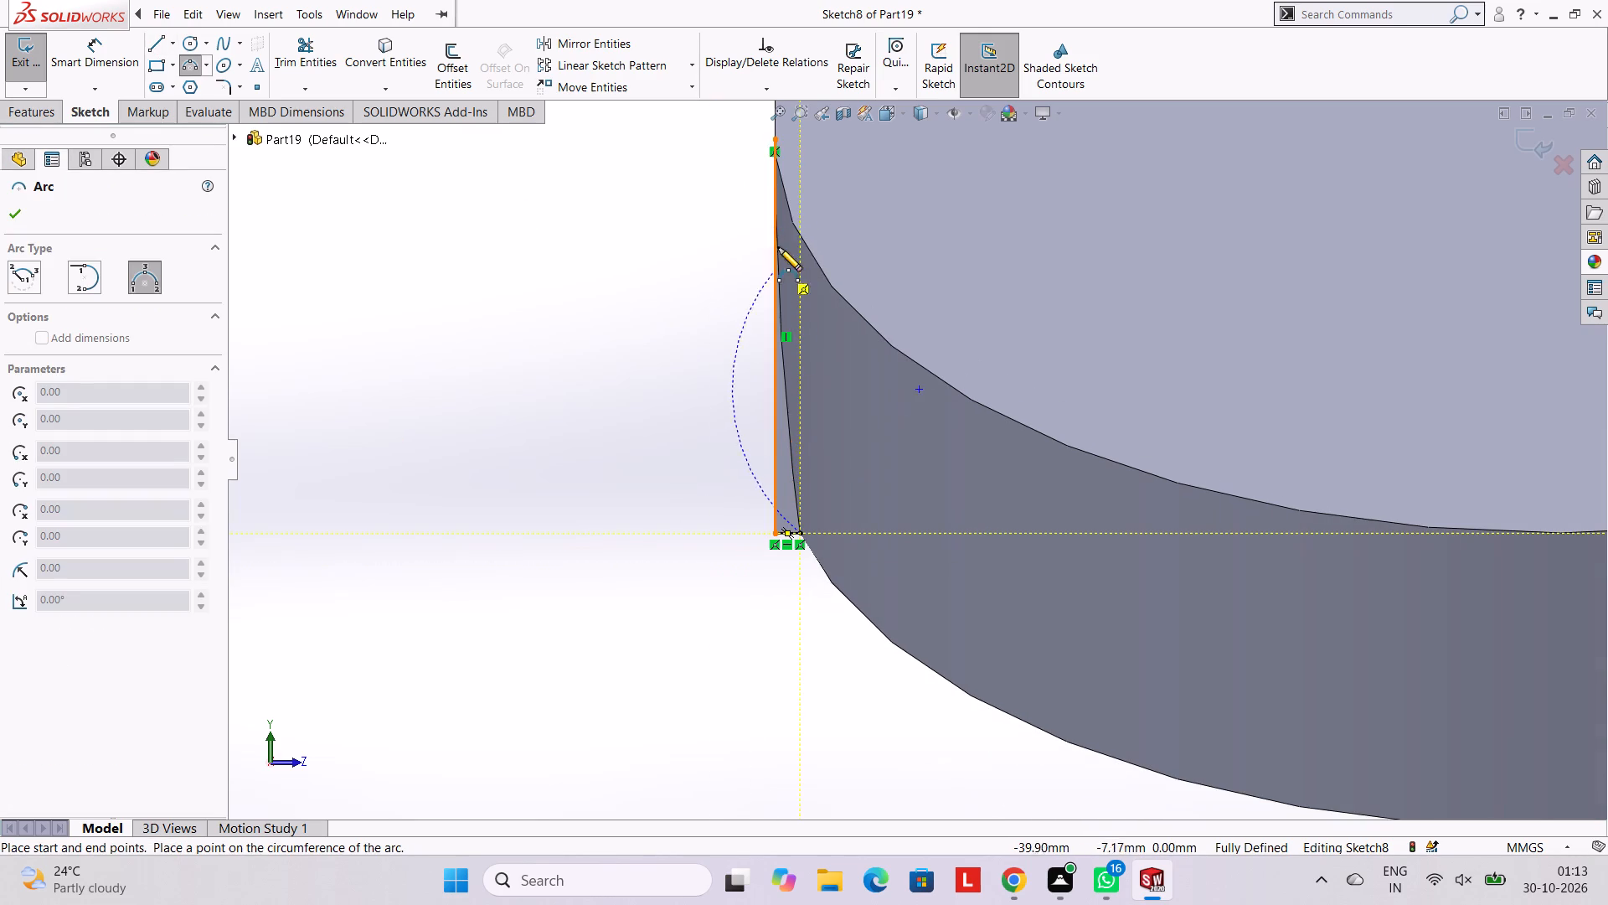
{"action": "left_click", "coordinate": [778, 142]}
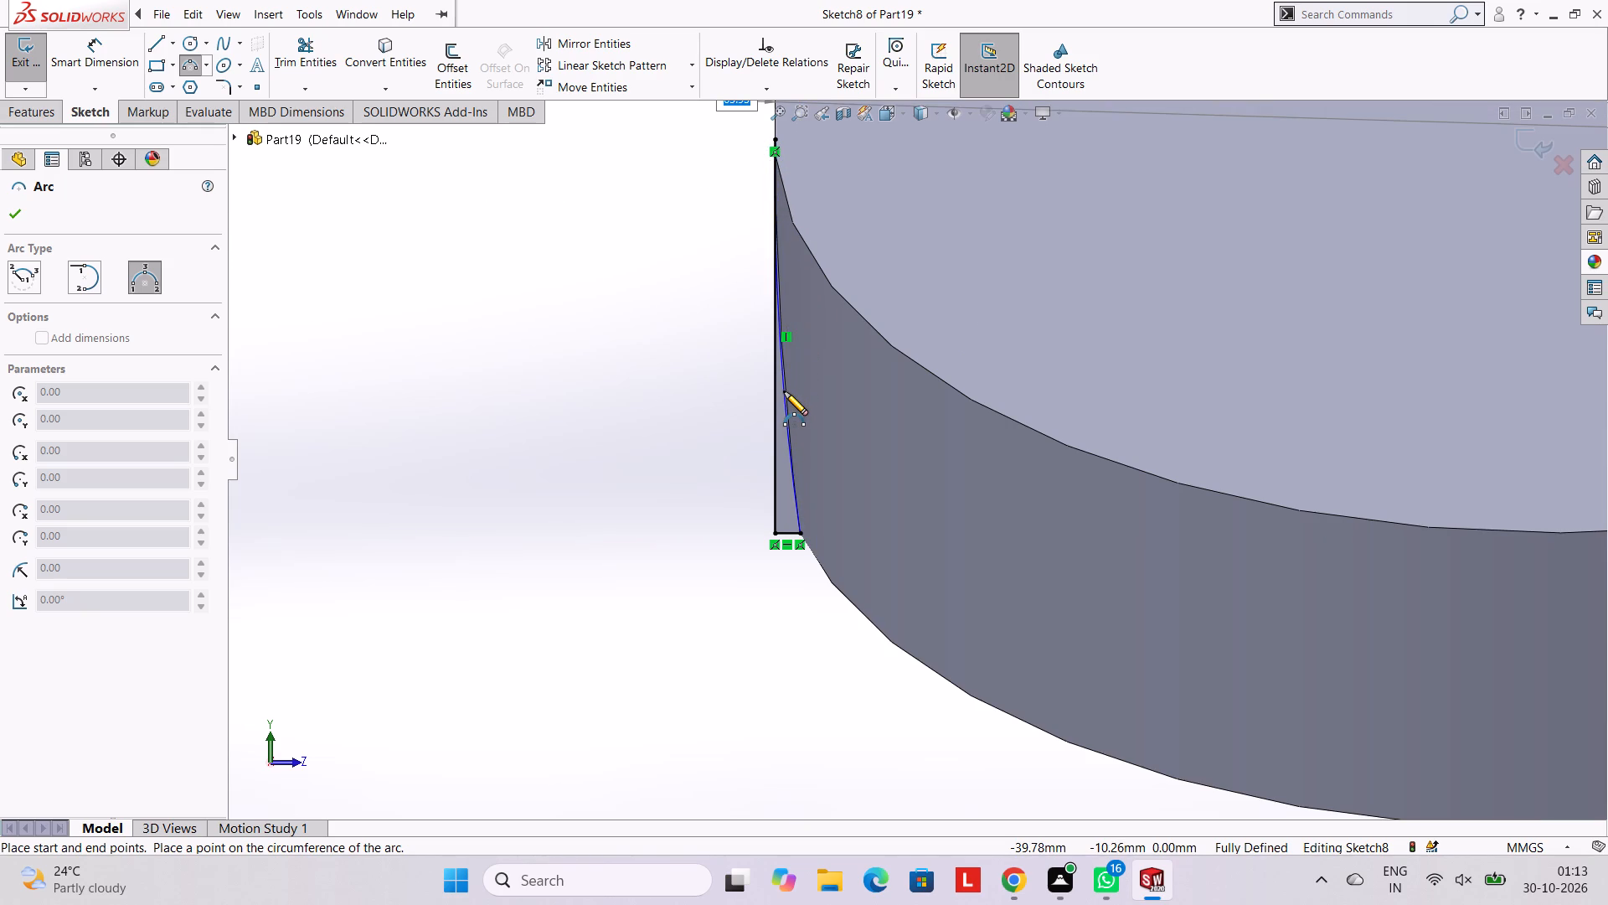
{"action": "type", "text": "80"}
{"action": "key", "text": "Return"}
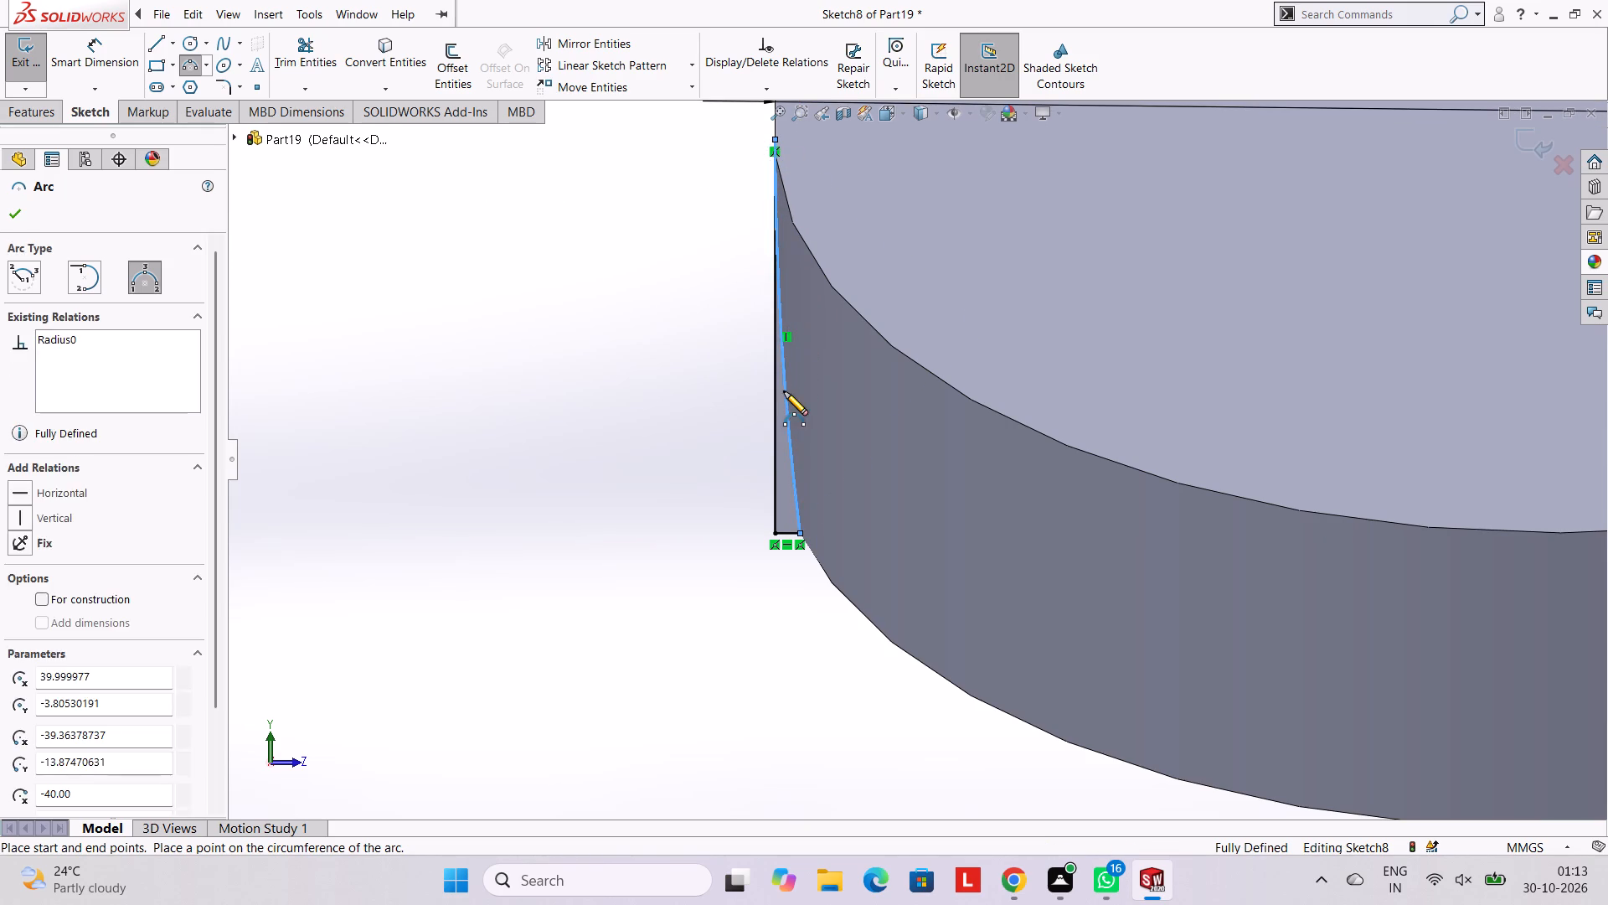
{"action": "key", "text": "Escape"}
{"action": "key", "text": "Escape"}
{"action": "key", "text": "Escape"}
{"action": "key", "text": "Escape"}
Extrude-cut the closed sliver profile as a blind cut 10 mm deep into the arm's side.
{"action": "left_click", "coordinate": [32, 110]}
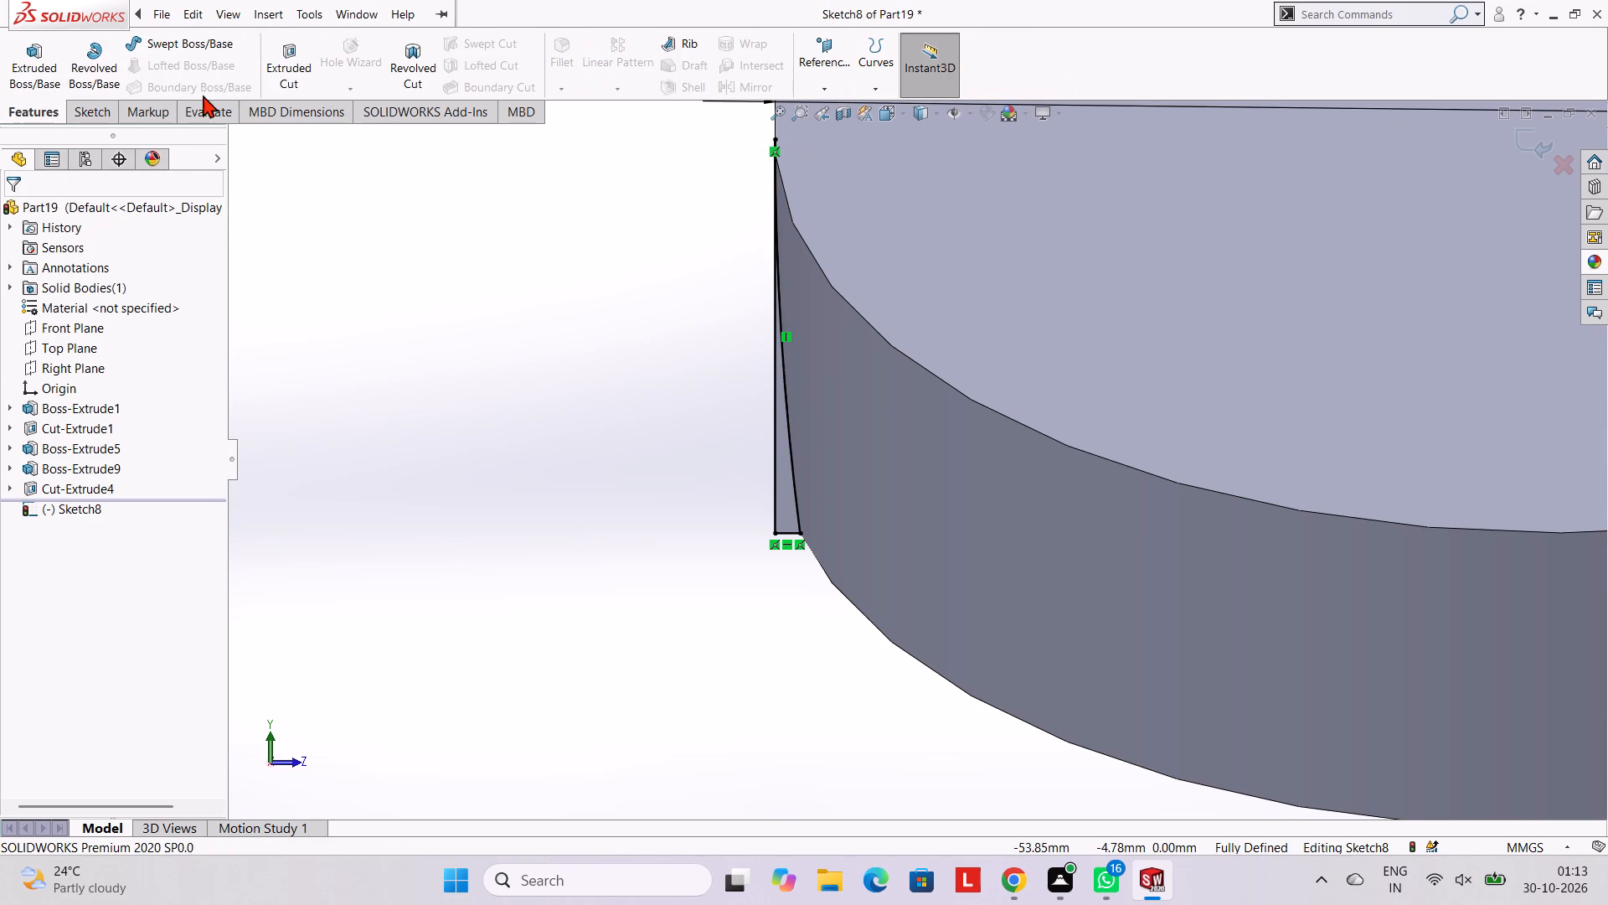
{"action": "left_click", "coordinate": [279, 67]}
{"action": "middle_click_drag", "start_coordinate": [624, 375], "coordinate": [678, 399]}
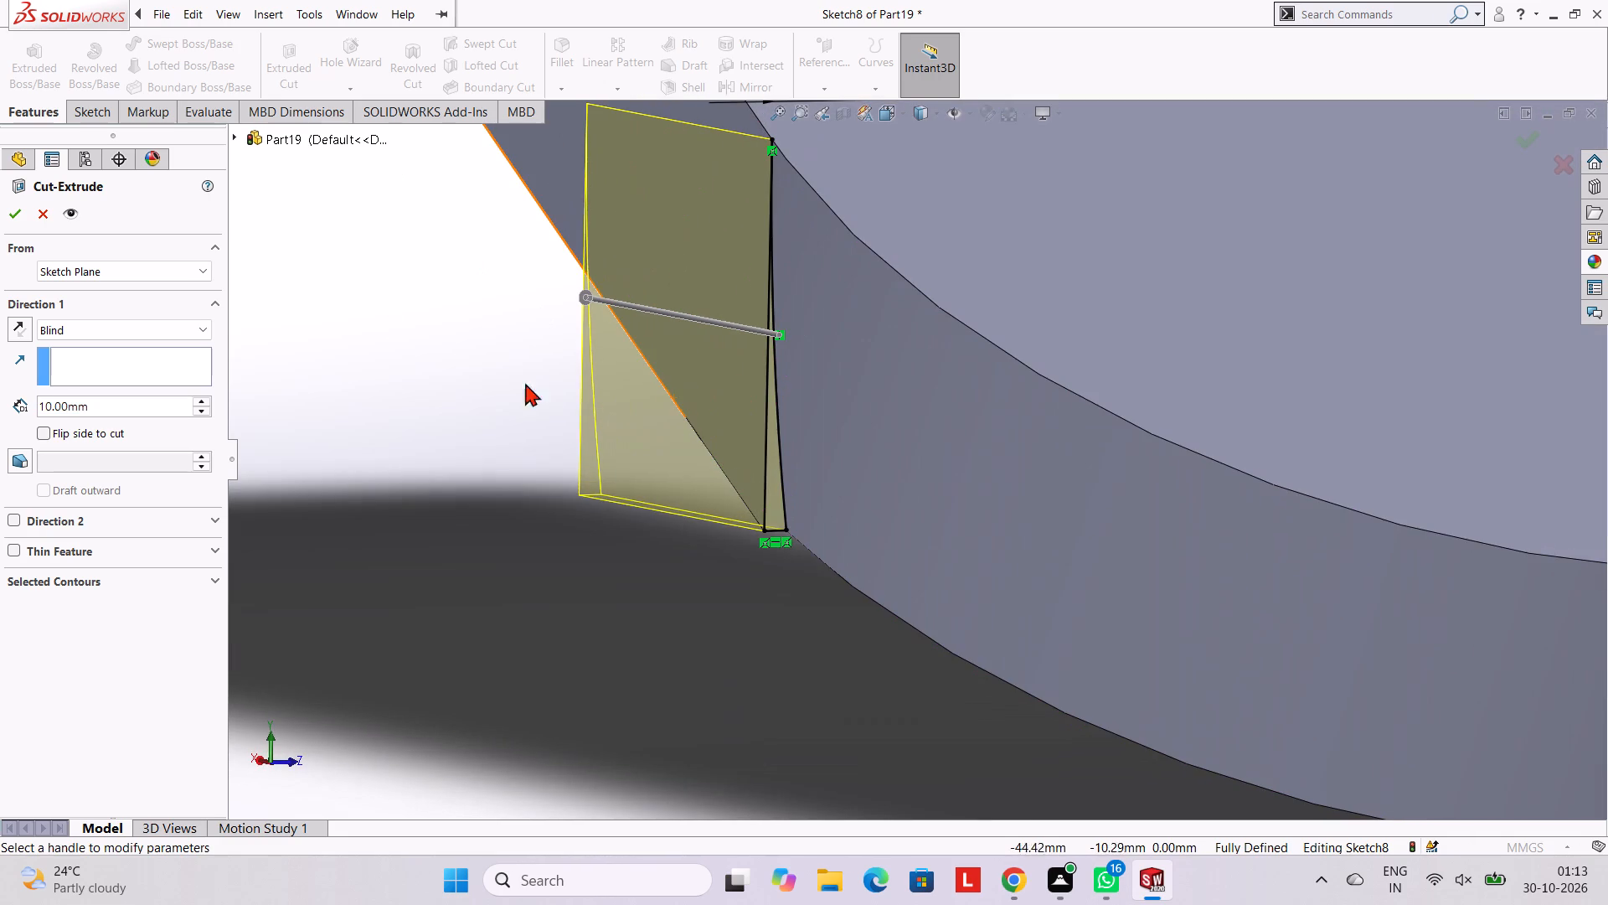
{"action": "left_click", "coordinate": [13, 220]}
{"action": "left_click", "coordinate": [351, 276]}
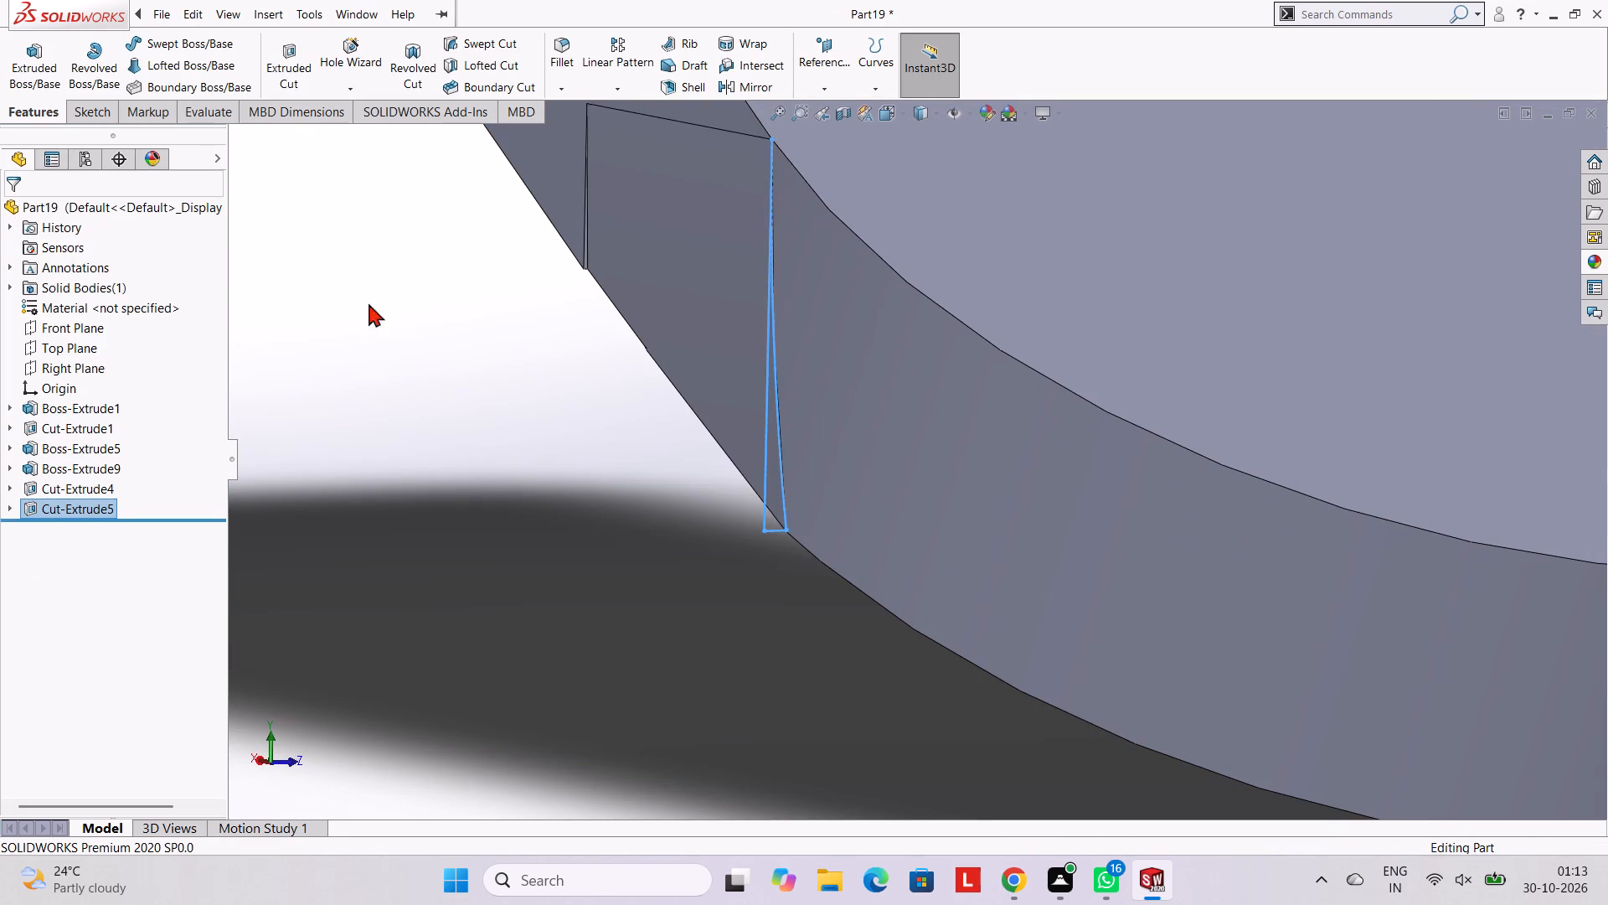
Sketch a 25 mm diameter circle on the slanted arm's top face, centred on the round end's centre.
{"action": "middle_click_drag", "start_coordinate": [747, 388], "coordinate": [687, 361]}
{"action": "scroll", "coordinate": [698, 364], "scroll_direction": "up", "scroll_amount": 7}
{"action": "middle_click_drag", "start_coordinate": [909, 471], "coordinate": [856, 477]}
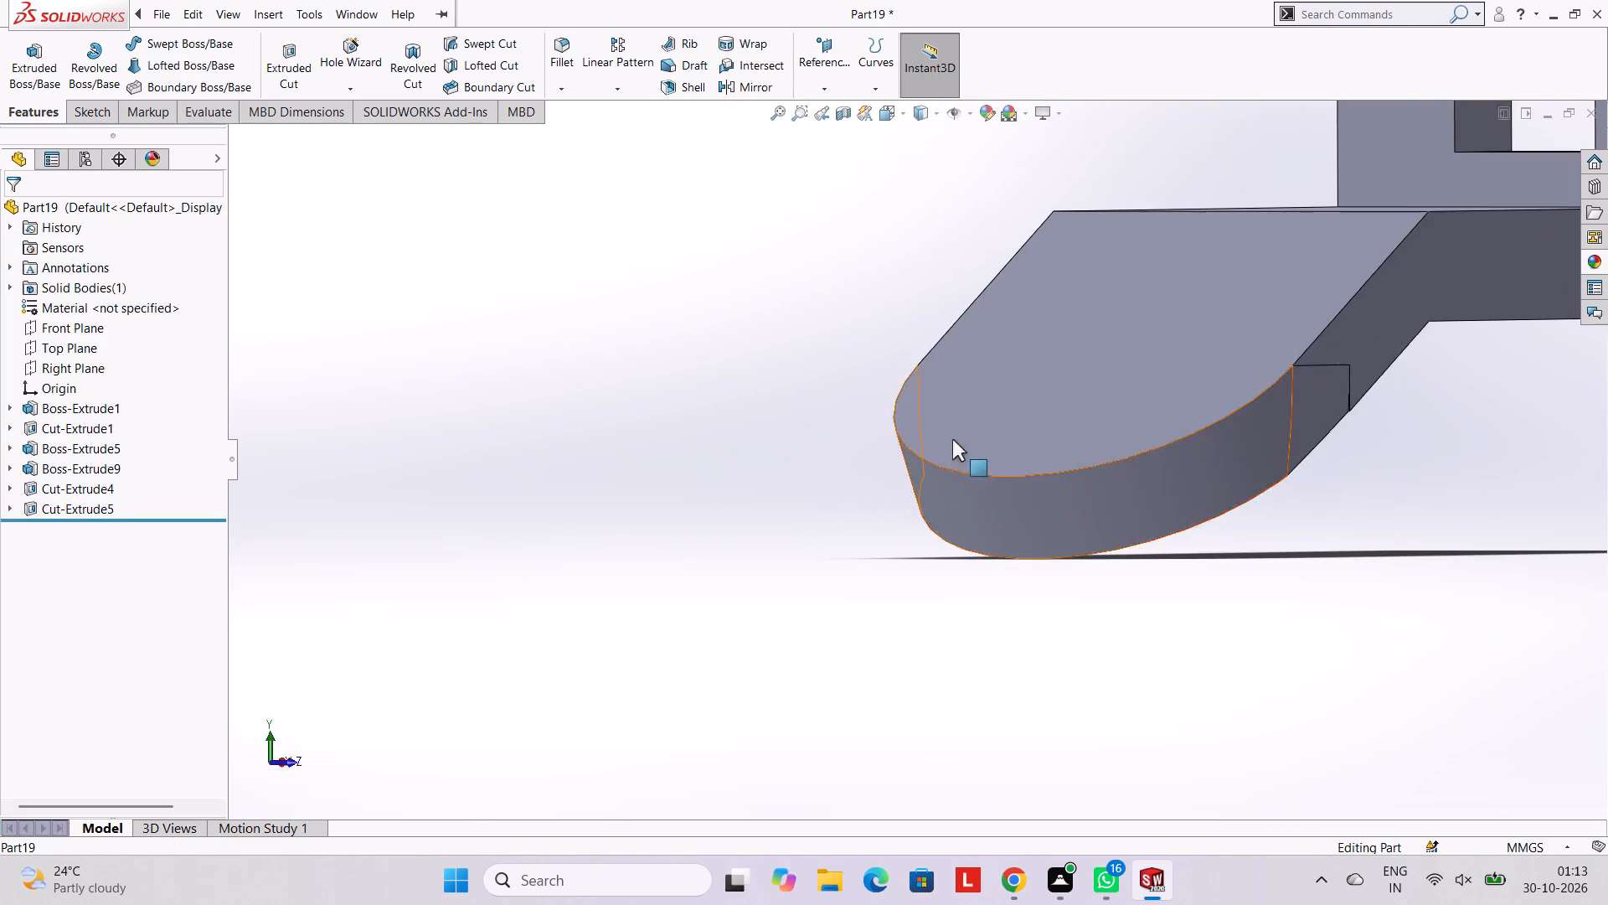
{"action": "scroll", "coordinate": [966, 411], "scroll_direction": "up", "scroll_amount": 3}
{"action": "scroll", "coordinate": [973, 412], "scroll_direction": "down", "scroll_amount": 2}
{"action": "scroll", "coordinate": [1110, 351], "scroll_direction": "up", "scroll_amount": 4}
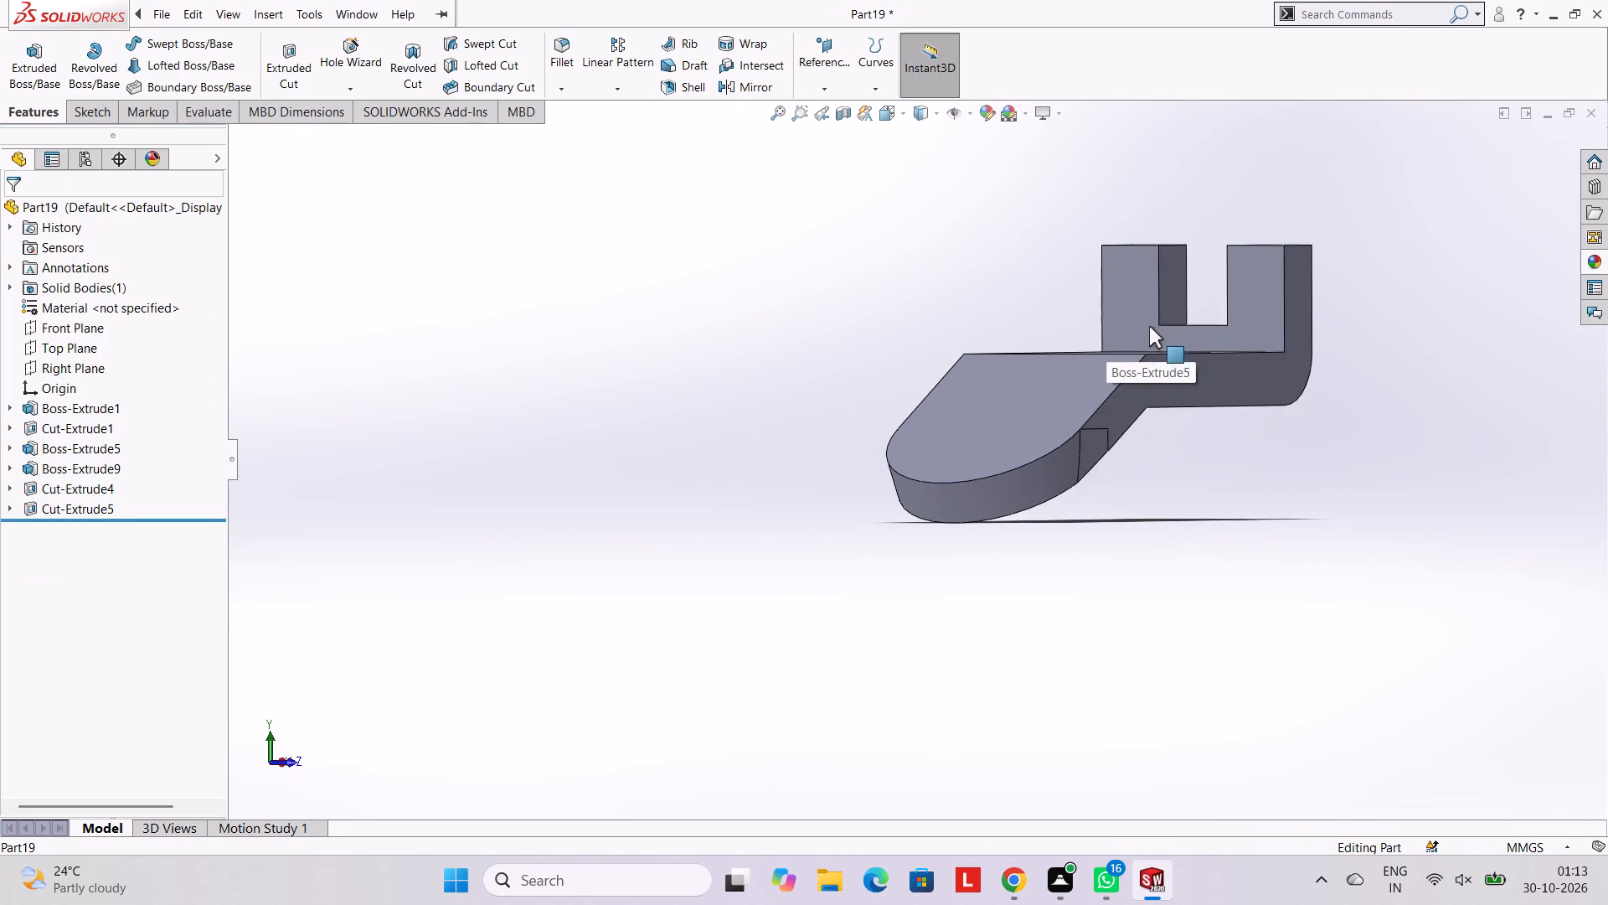
{"action": "middle_click_drag", "start_coordinate": [1138, 388], "coordinate": [1124, 431]}
{"action": "left_click", "coordinate": [1015, 416]}
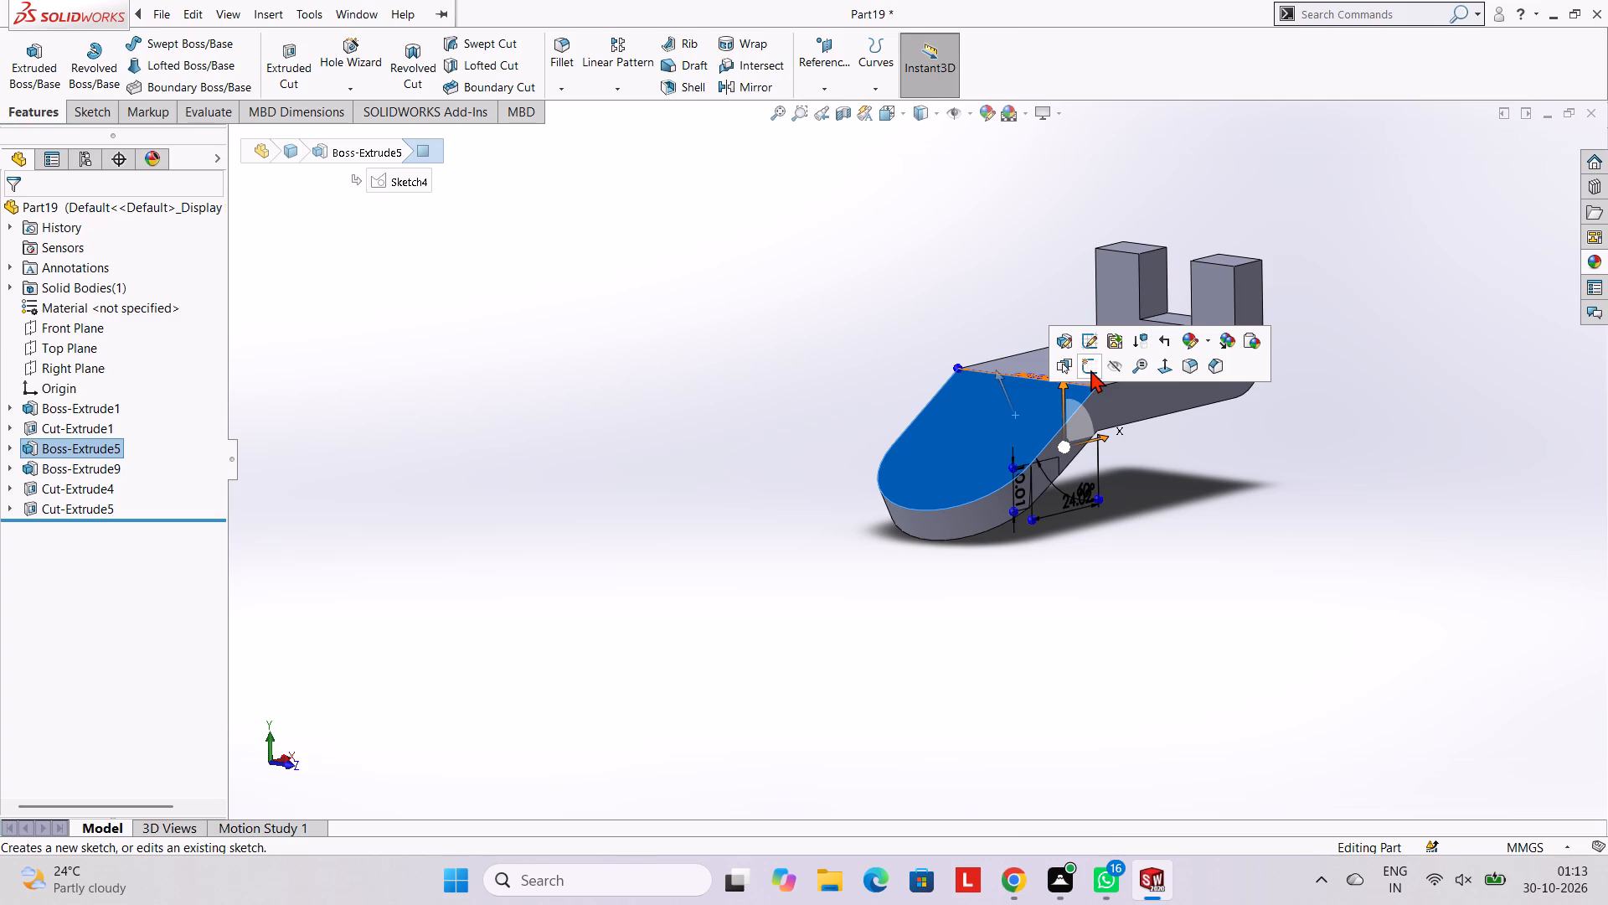
{"action": "left_click", "coordinate": [1090, 370]}
{"action": "key", "text": "ctrl+8"}
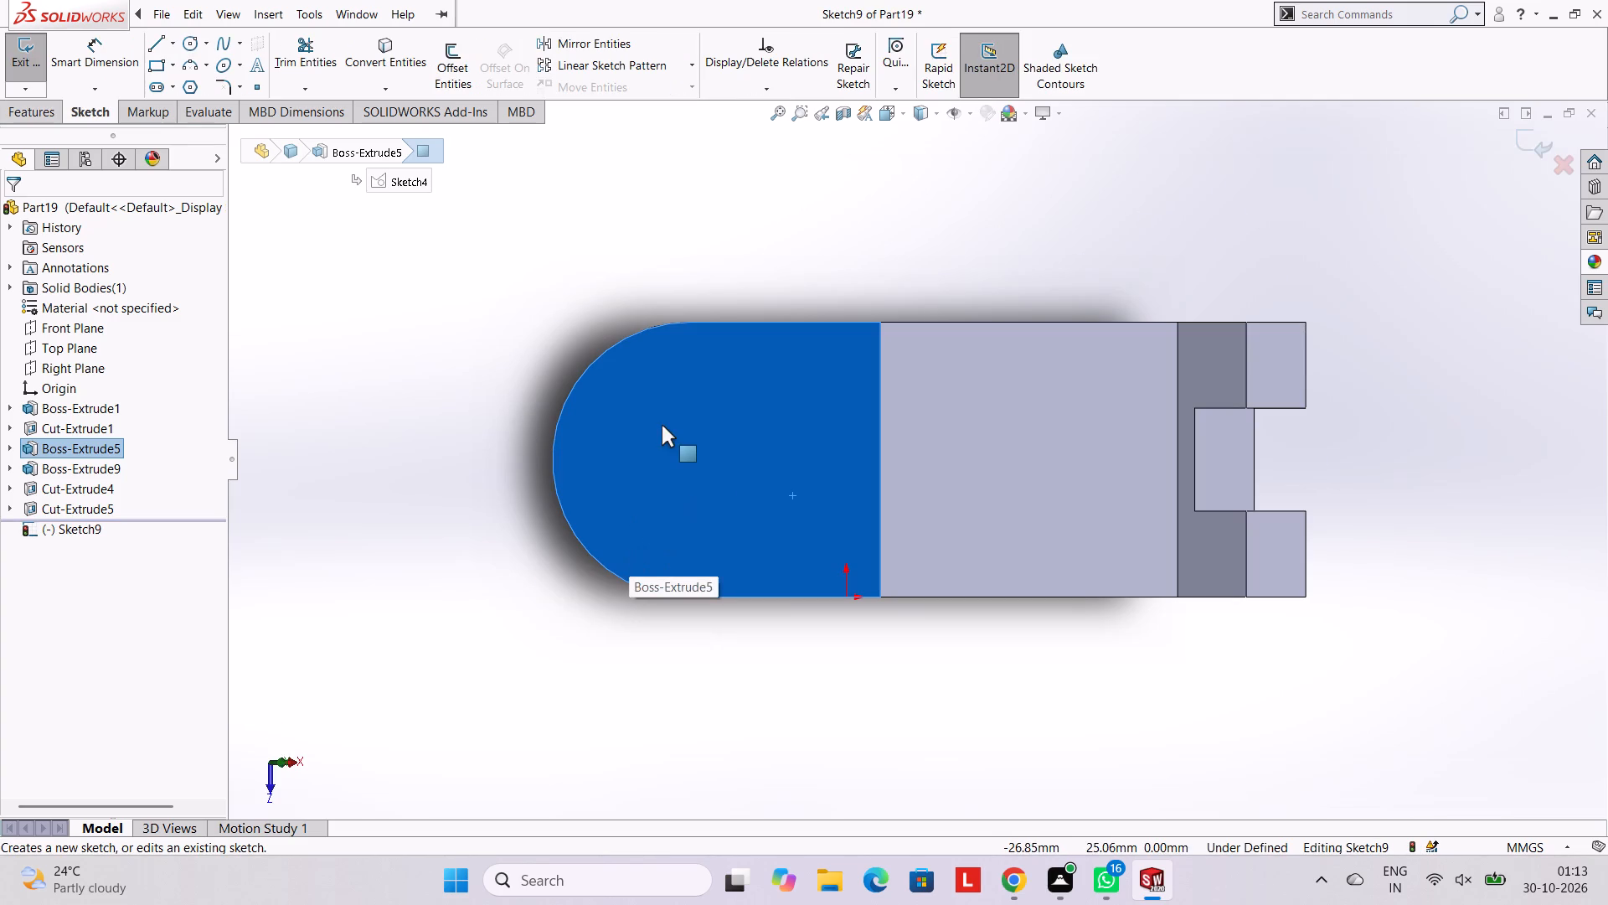
{"action": "left_click", "coordinate": [192, 48]}
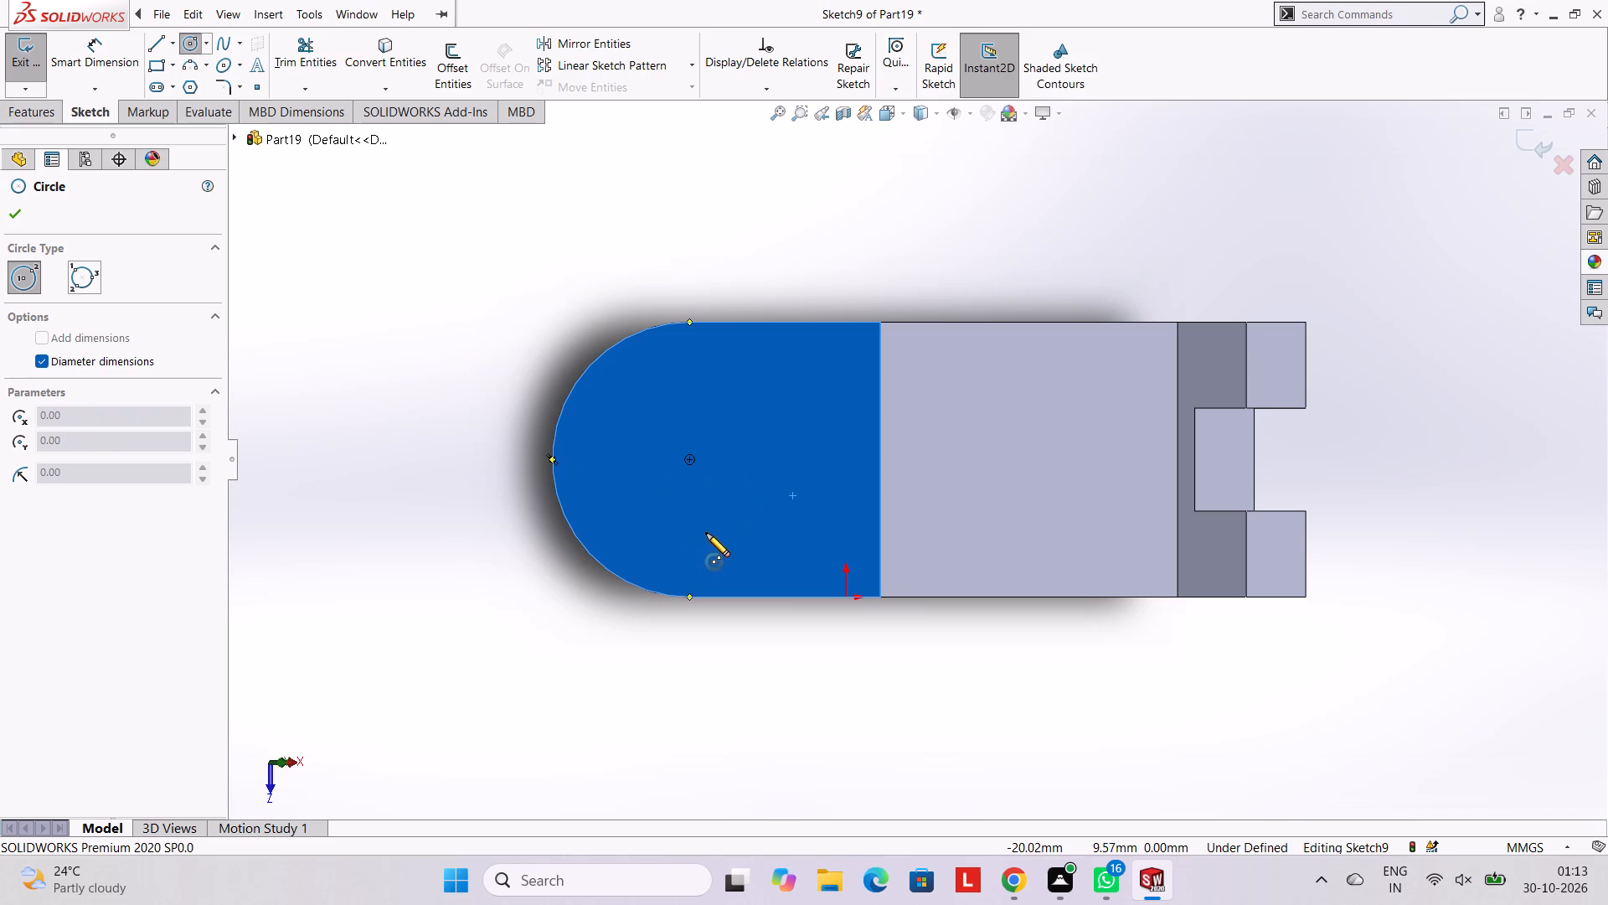
{"action": "left_click", "coordinate": [689, 458]}
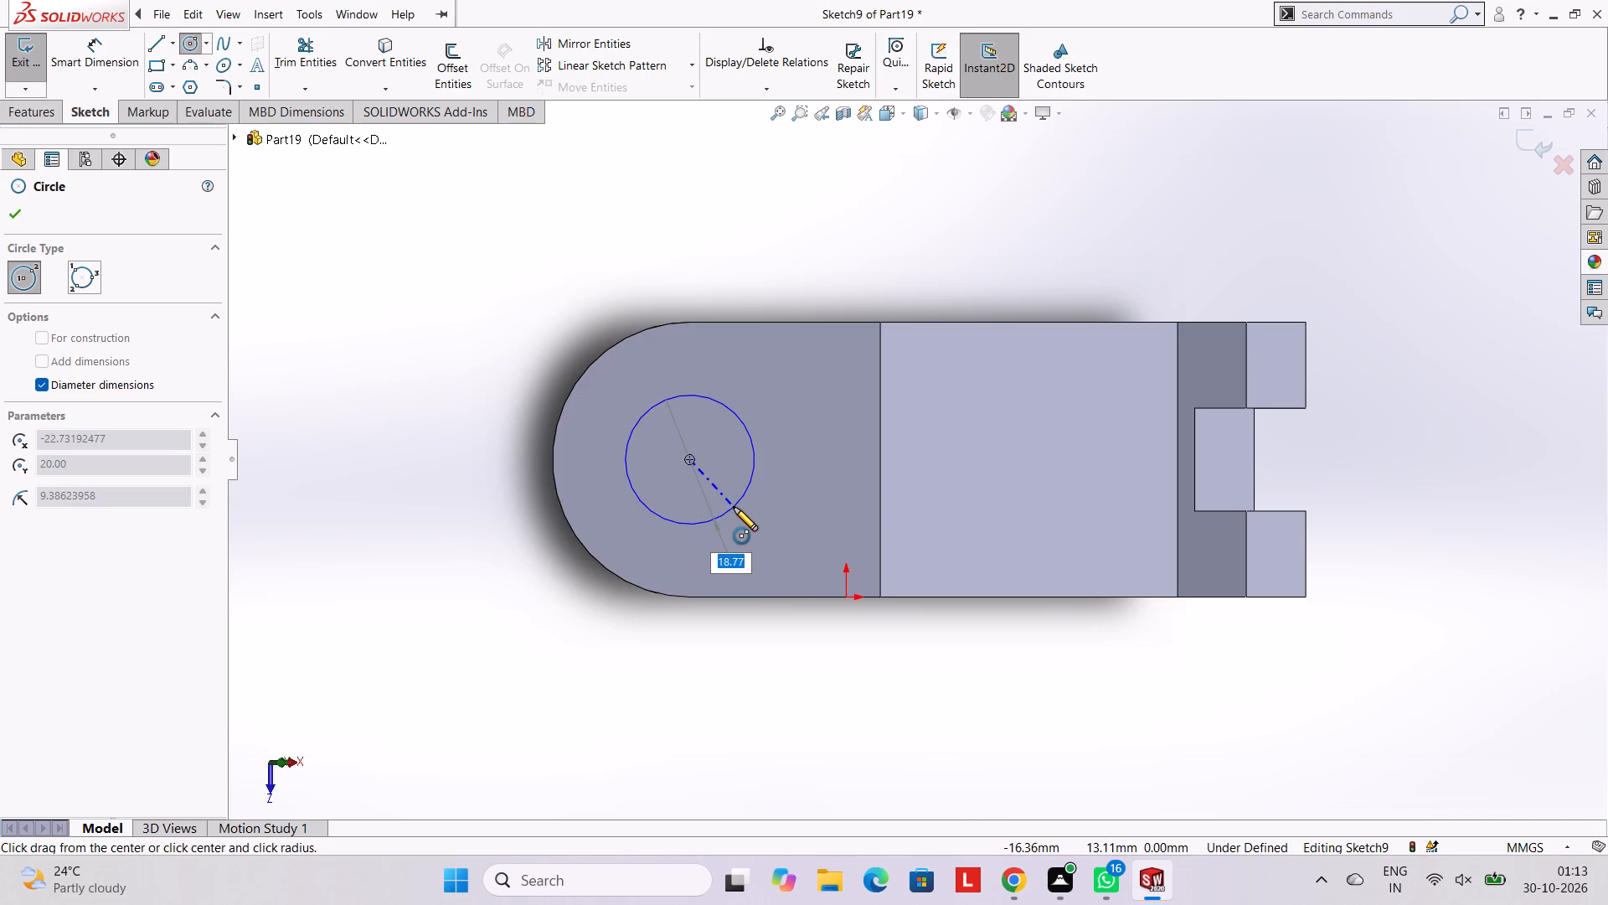
{"action": "type", "text": "25"}
{"action": "key", "text": "Return"}
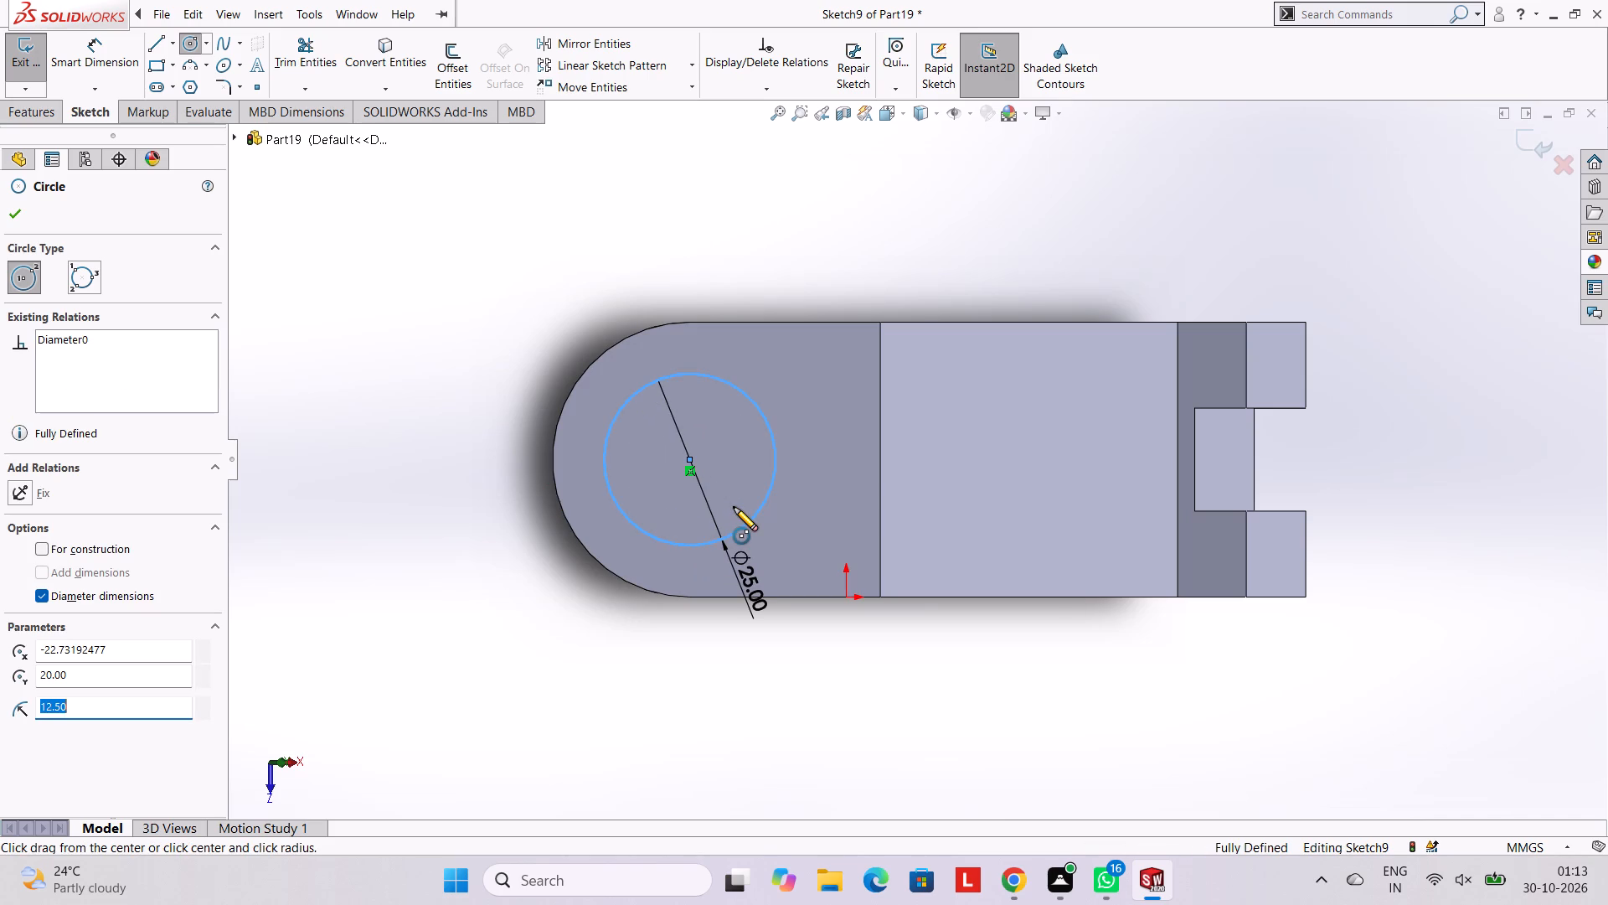
Draw a horizontal line from the circle's edge to its centre and an angled line from the centre out past the rounded end.
{"action": "left_click", "coordinate": [156, 41]}
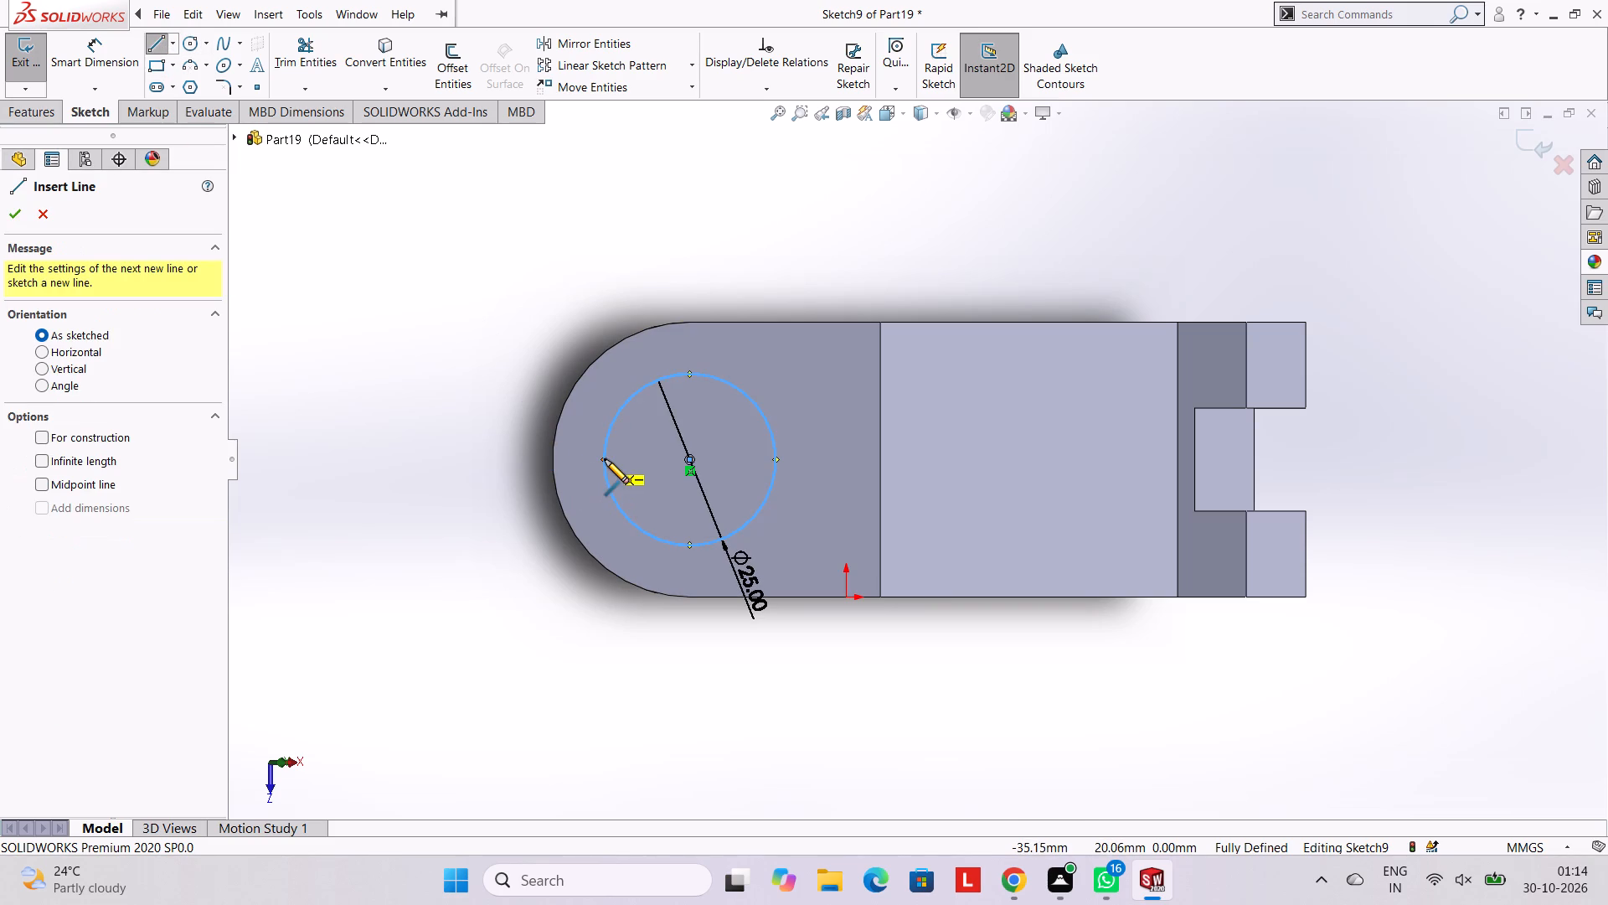
{"action": "left_click", "coordinate": [605, 459]}
{"action": "left_click", "coordinate": [688, 459]}
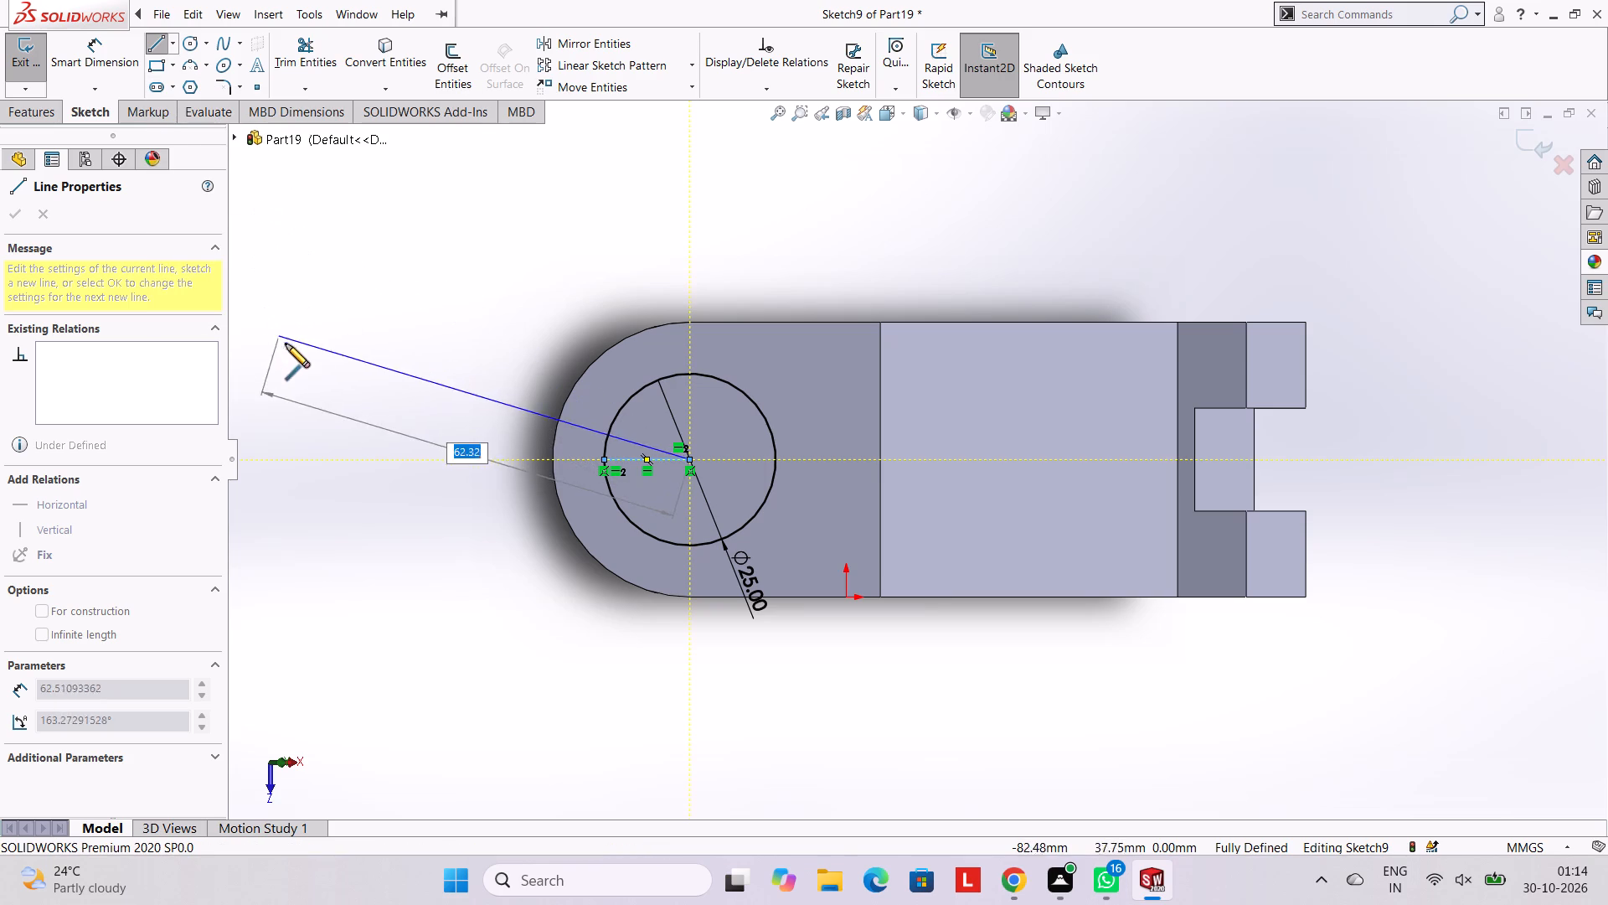
{"action": "key", "text": "Escape"}
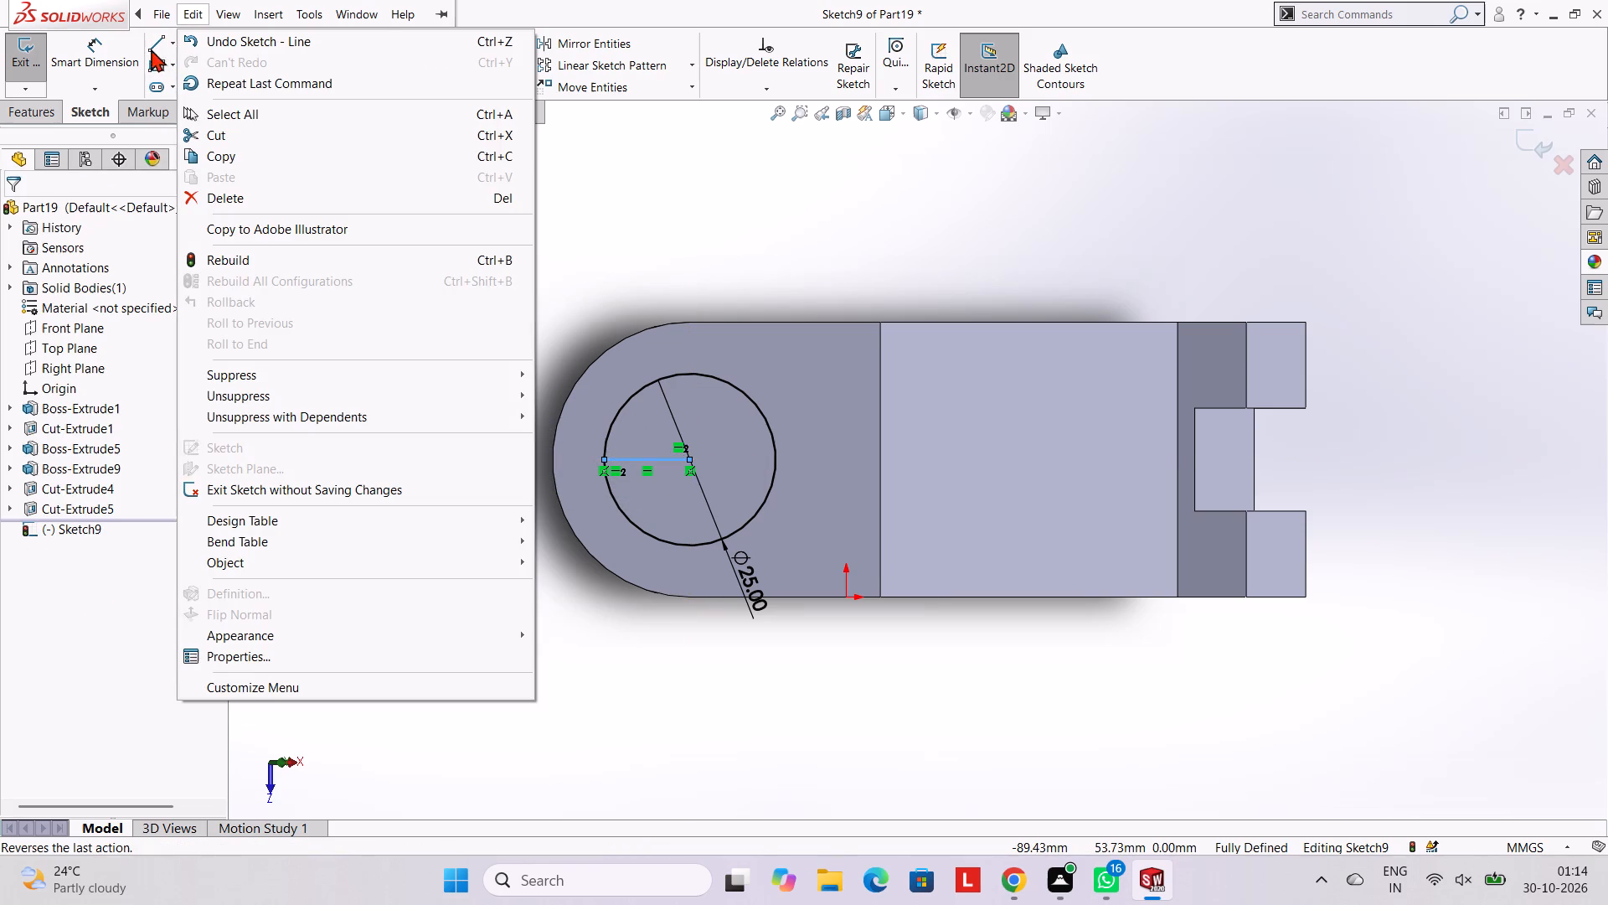
{"action": "left_click", "coordinate": [149, 43]}
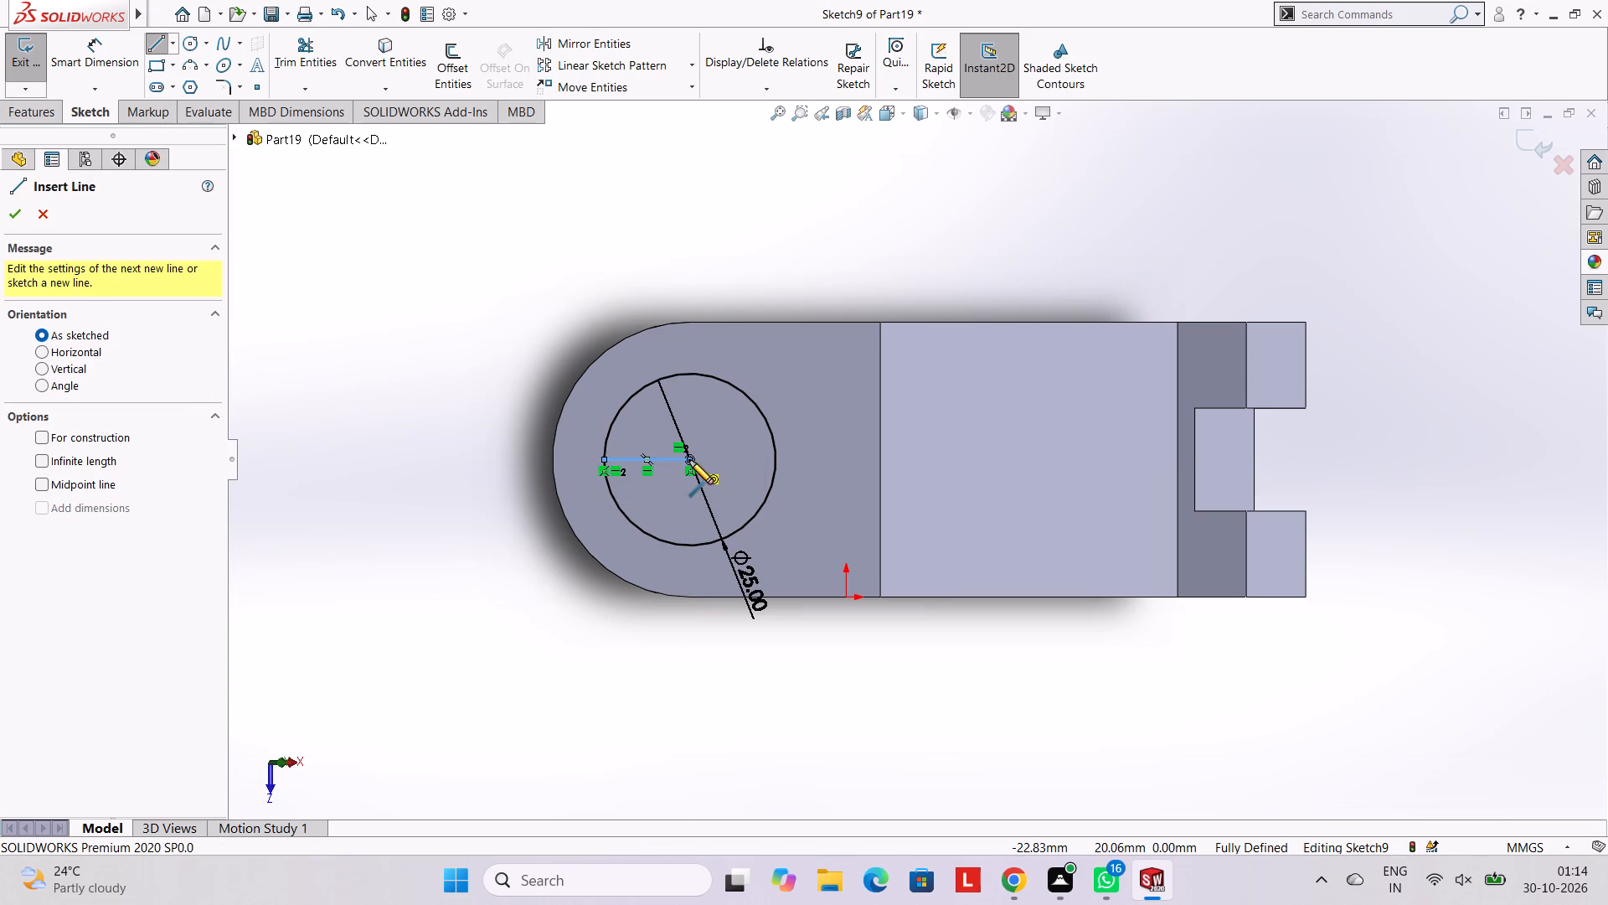
{"action": "left_click", "coordinate": [689, 460]}
{"action": "left_click", "coordinate": [534, 588]}
{"action": "key", "text": "Escape"}
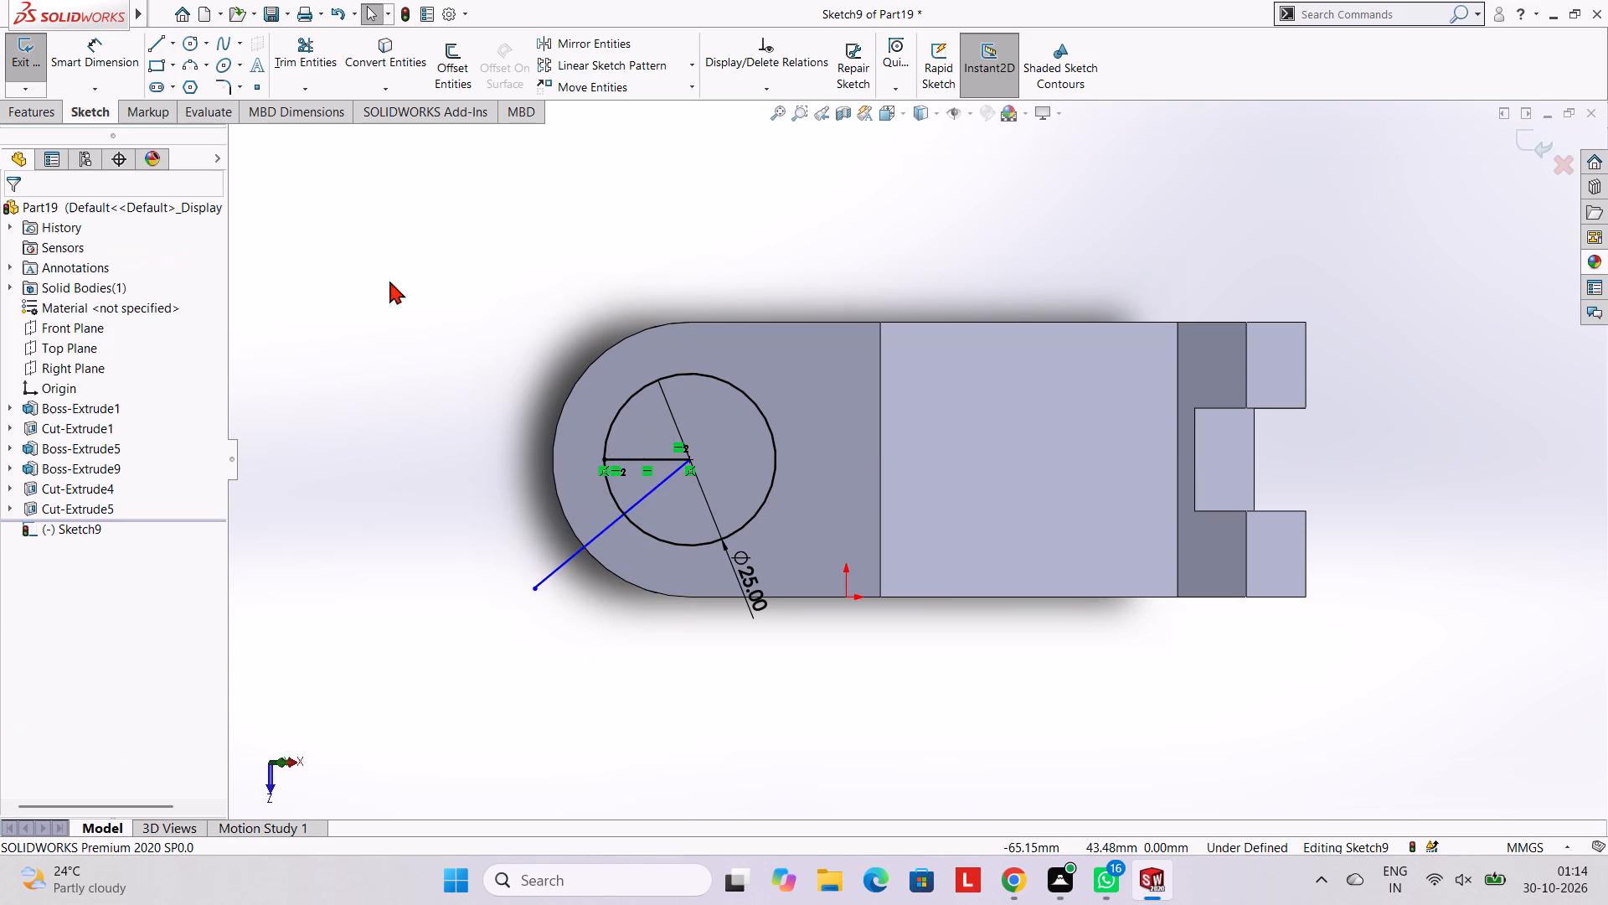
{"action": "key", "text": "Escape"}
Dimension the angle between the horizontal line and the angled line as 45°.
{"action": "left_click", "coordinate": [78, 48]}
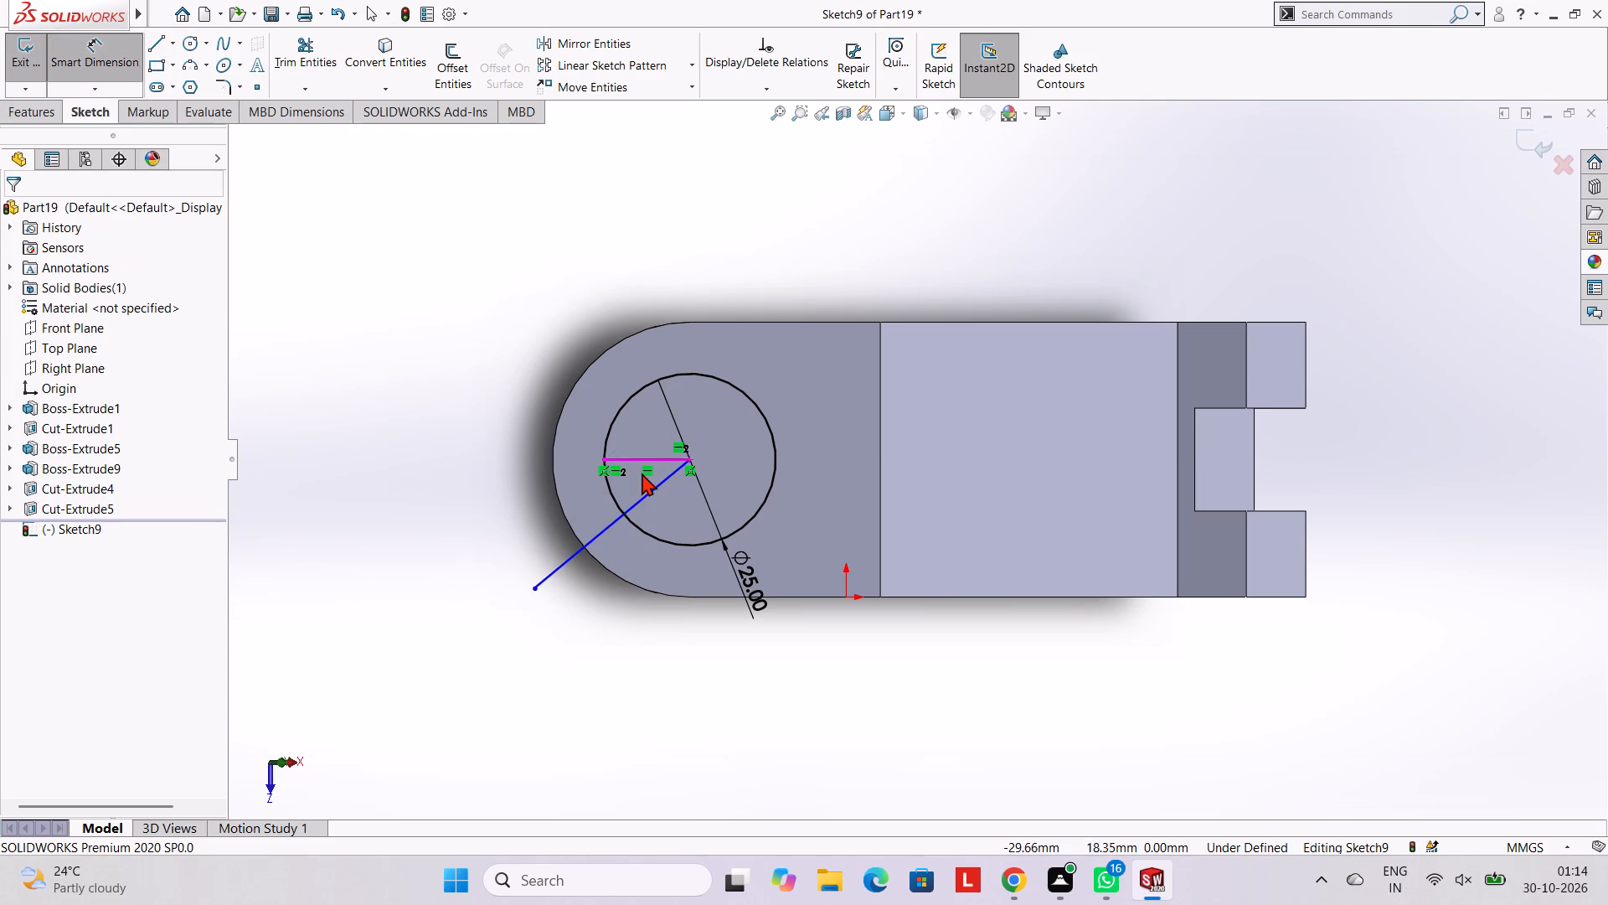
{"action": "left_click", "coordinate": [627, 458]}
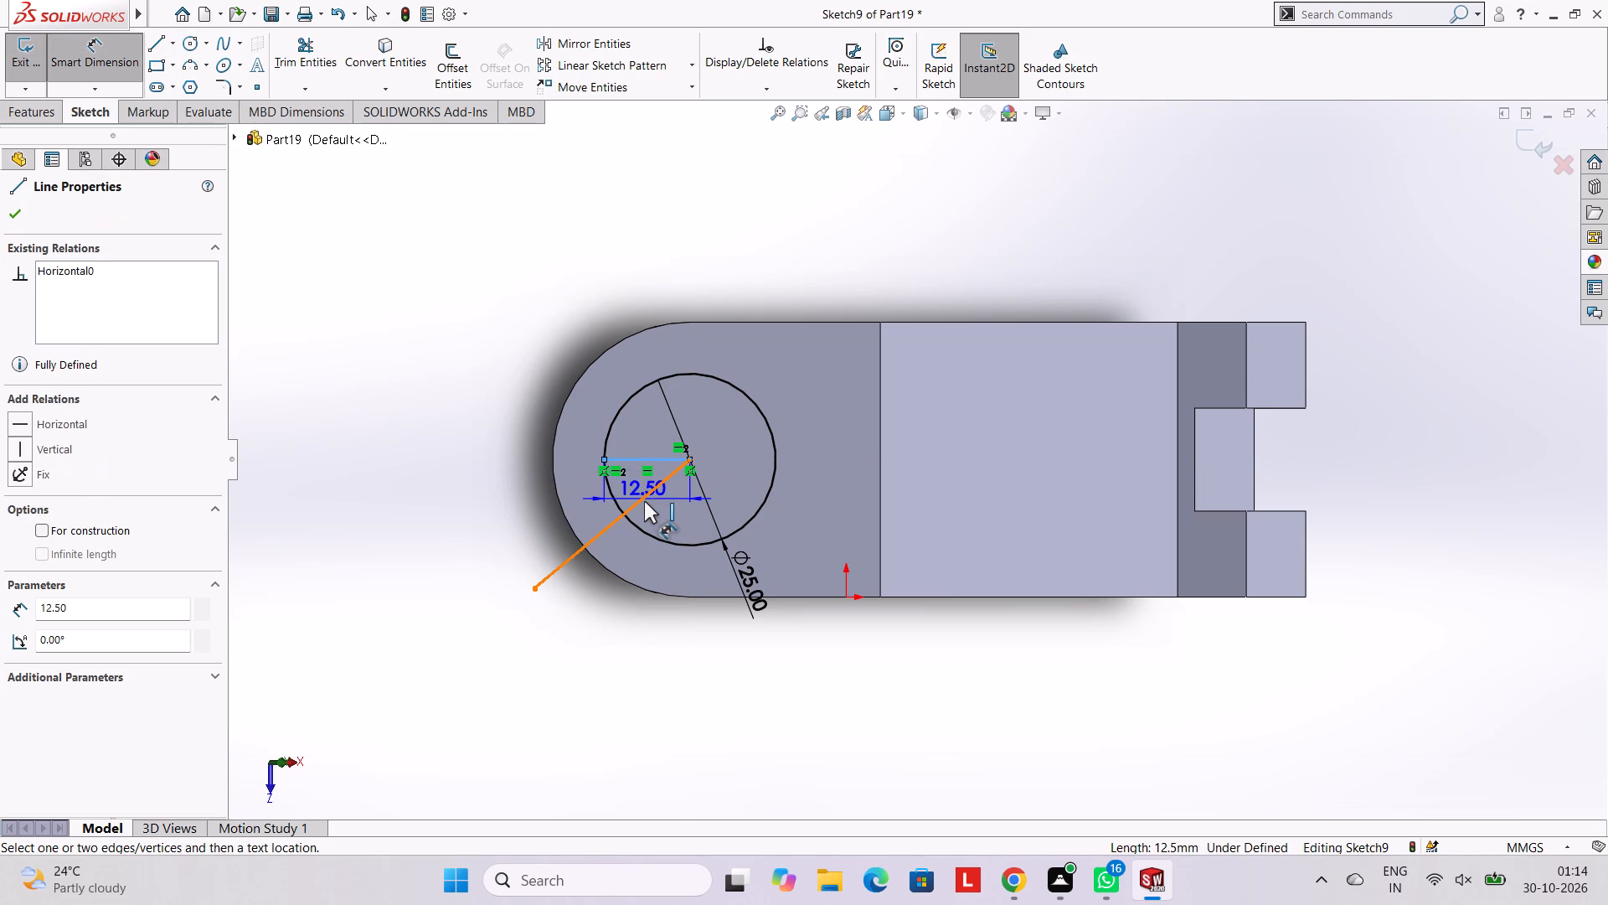
{"action": "left_click", "coordinate": [640, 500]}
{"action": "left_click", "coordinate": [586, 502]}
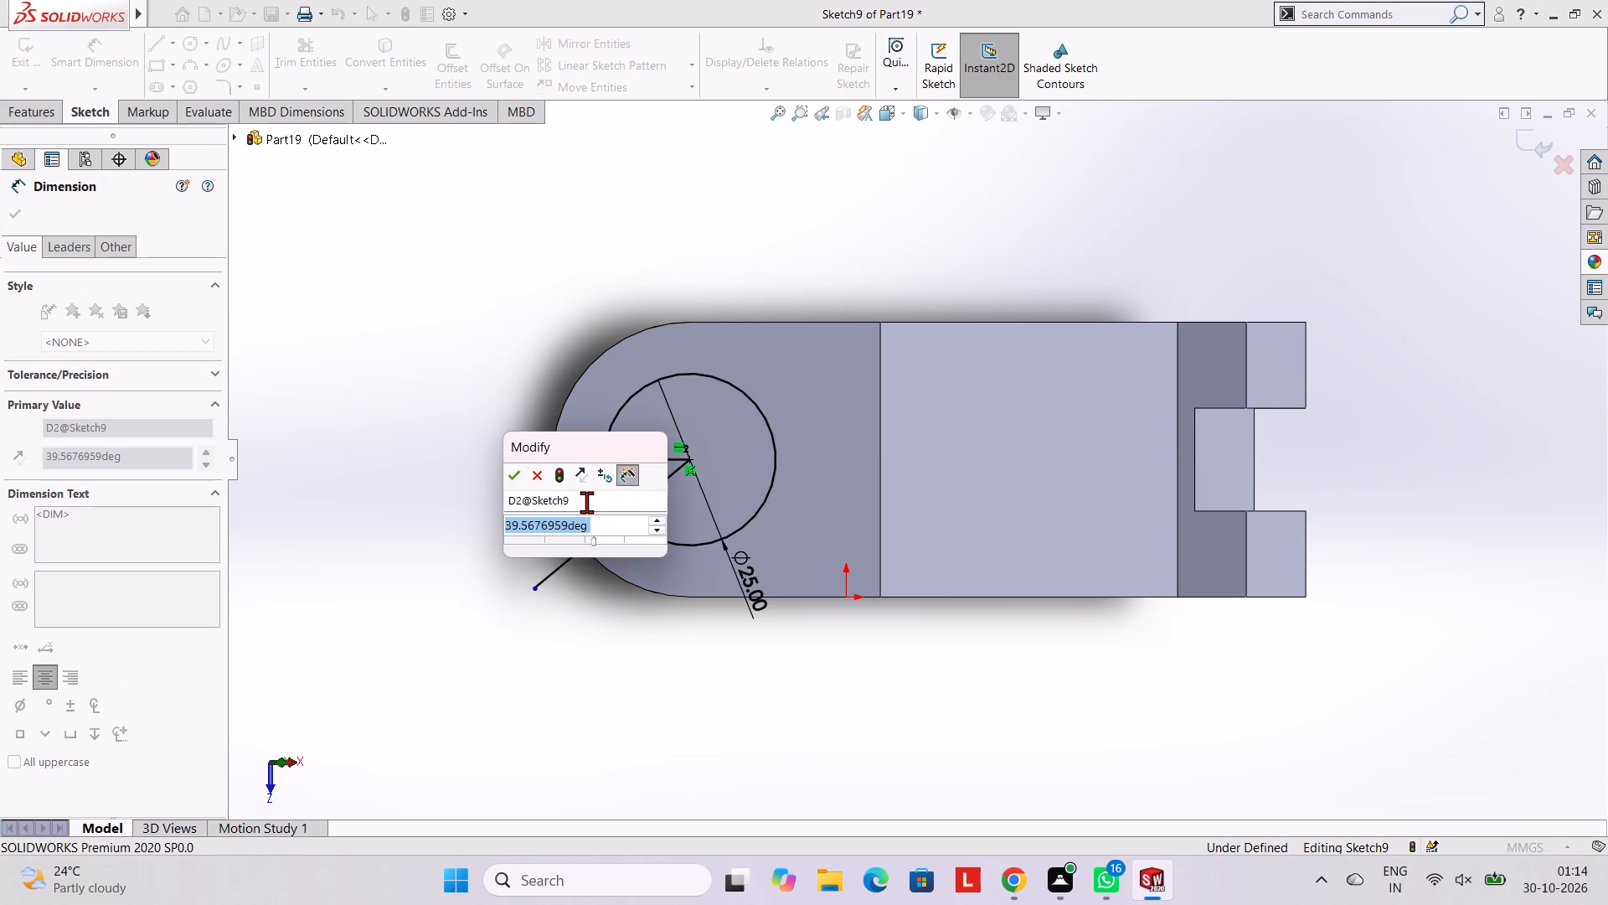
{"action": "type", "text": "45"}
{"action": "key", "text": "Return"}
{"action": "key", "text": "Escape"}
{"action": "key", "text": "Escape"}
{"action": "key", "text": "Escape"}
{"action": "key", "text": "Escape"}
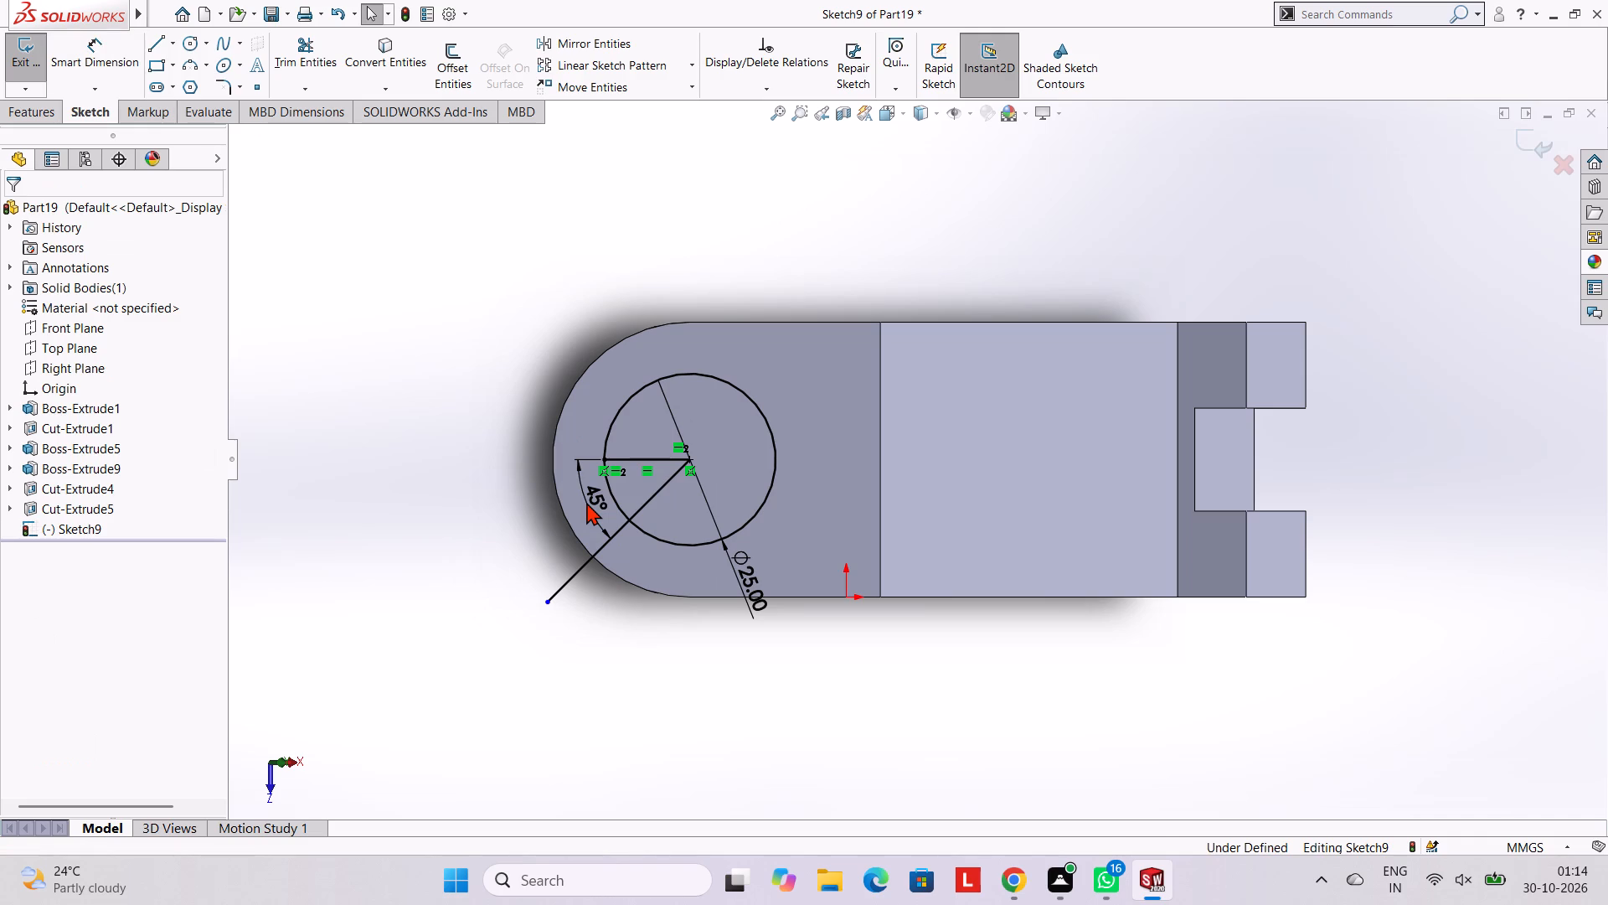
Draw a slot outline around the angled line: 2.5 mm perpendicular at its outer end, parallel into the circle, 5 mm across, parallel back out.
{"action": "scroll", "coordinate": [569, 482], "scroll_direction": "down", "scroll_amount": 3}
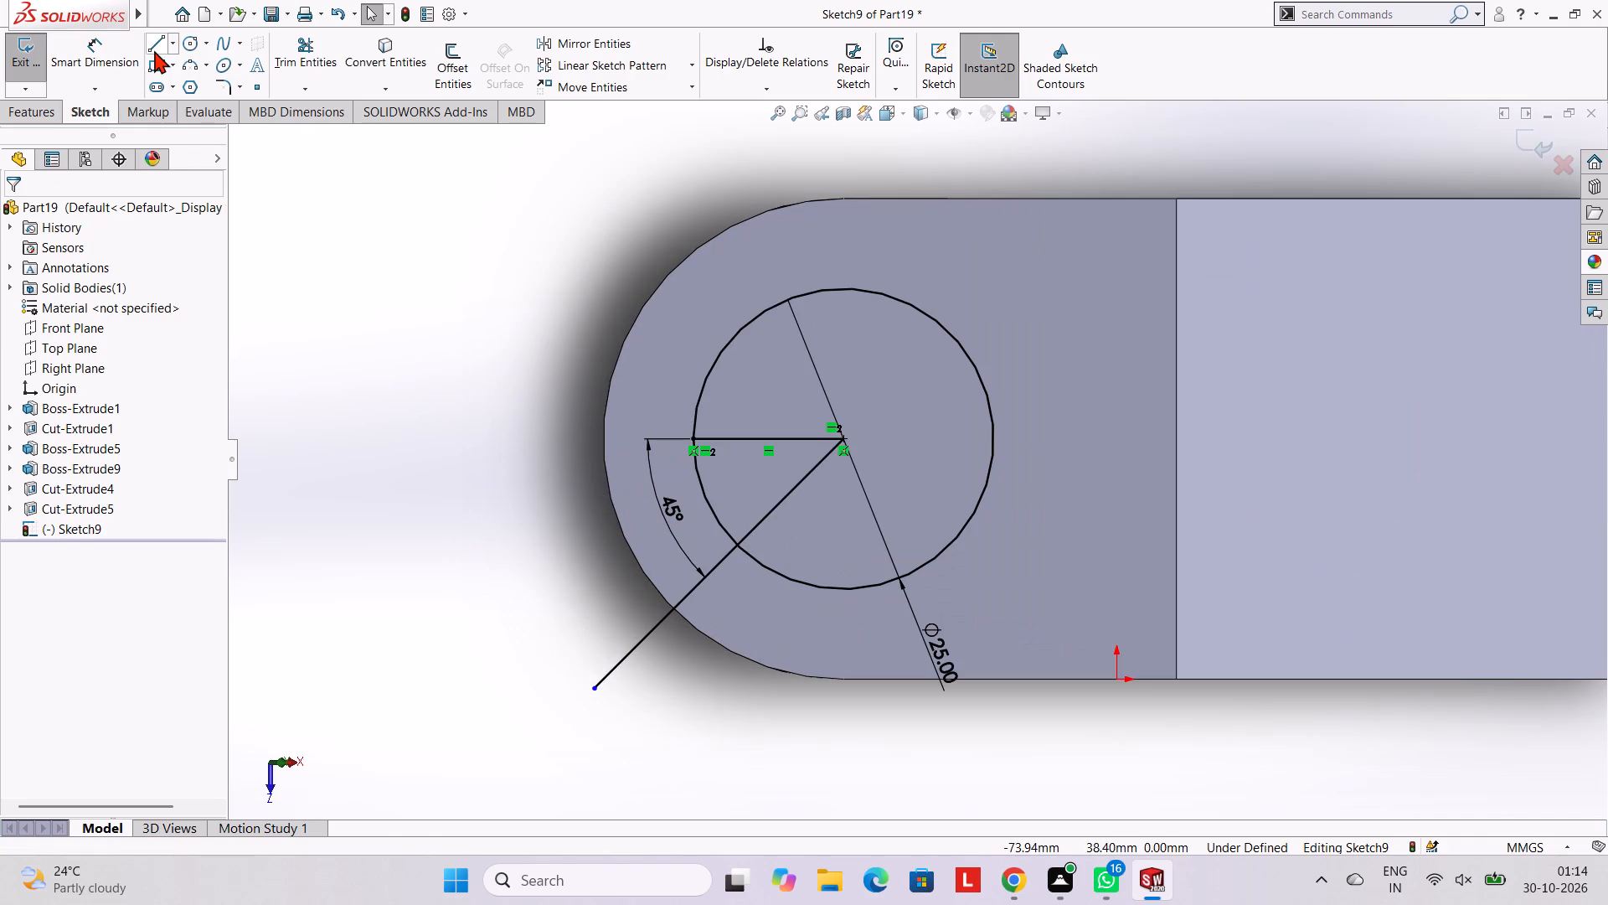
{"action": "left_click", "coordinate": [154, 48]}
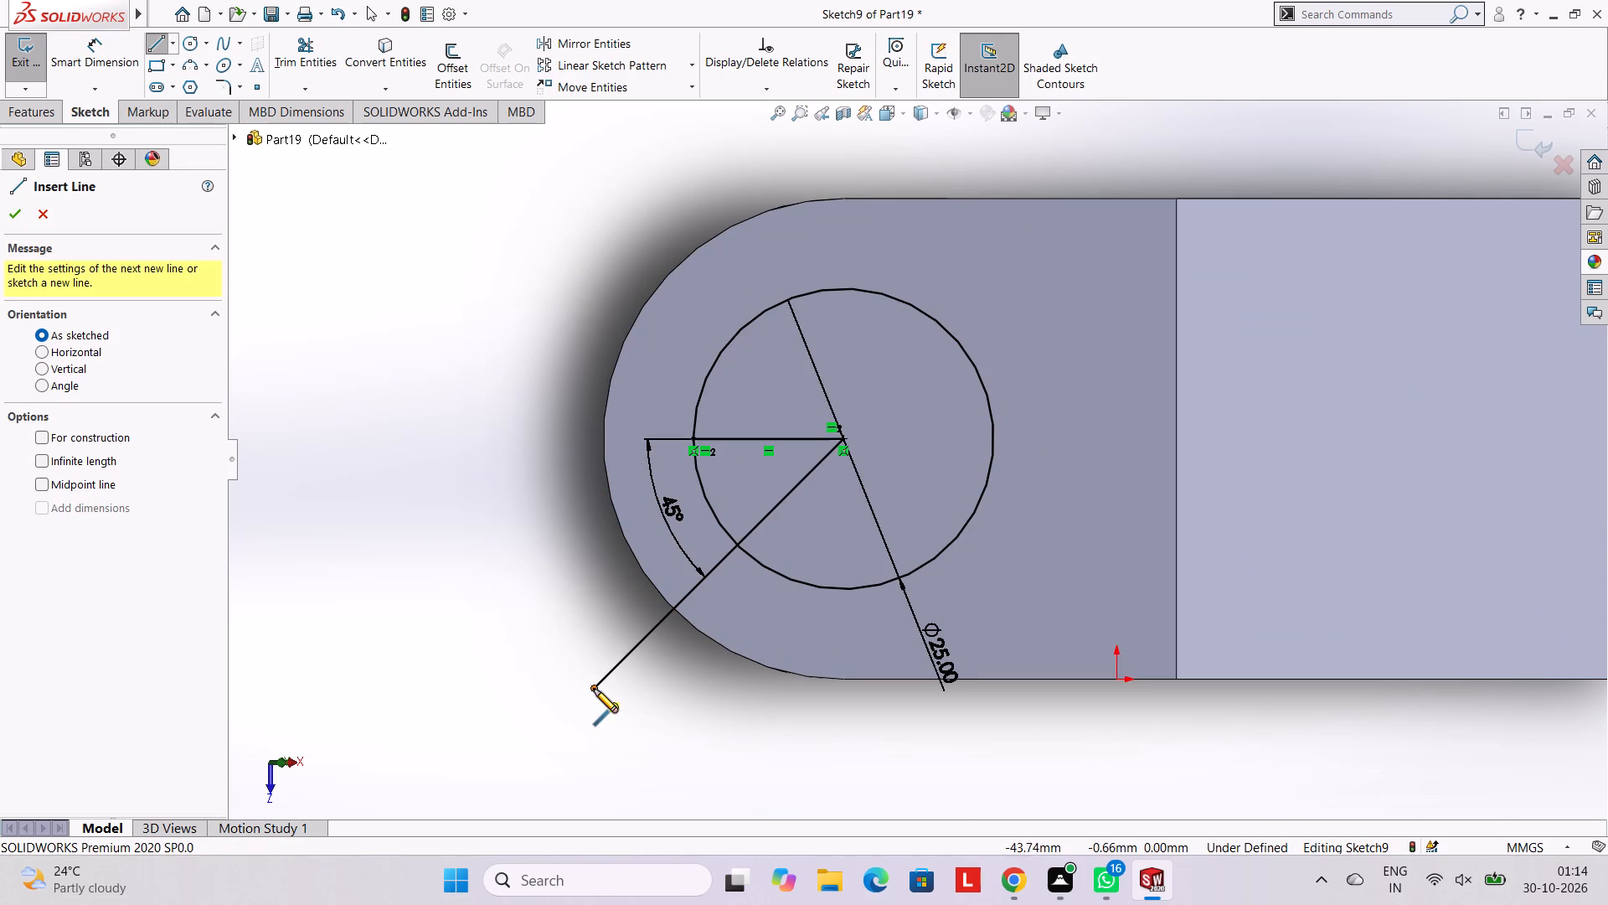
{"action": "left_click", "coordinate": [594, 689]}
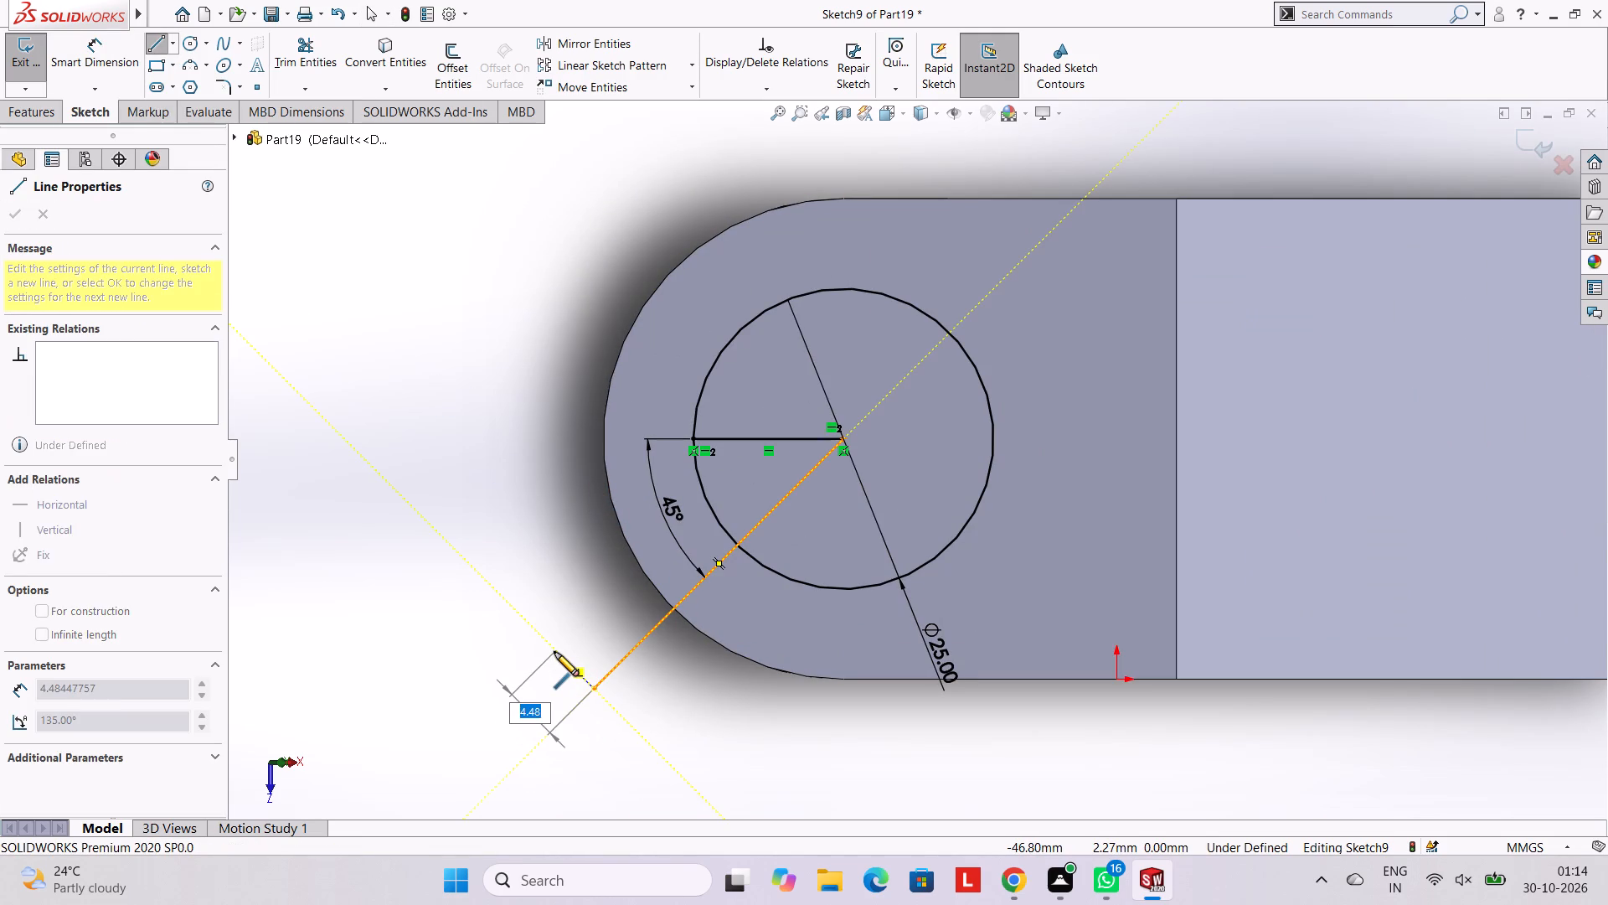
{"action": "type", "text": "2.5"}
{"action": "key", "text": "Return"}
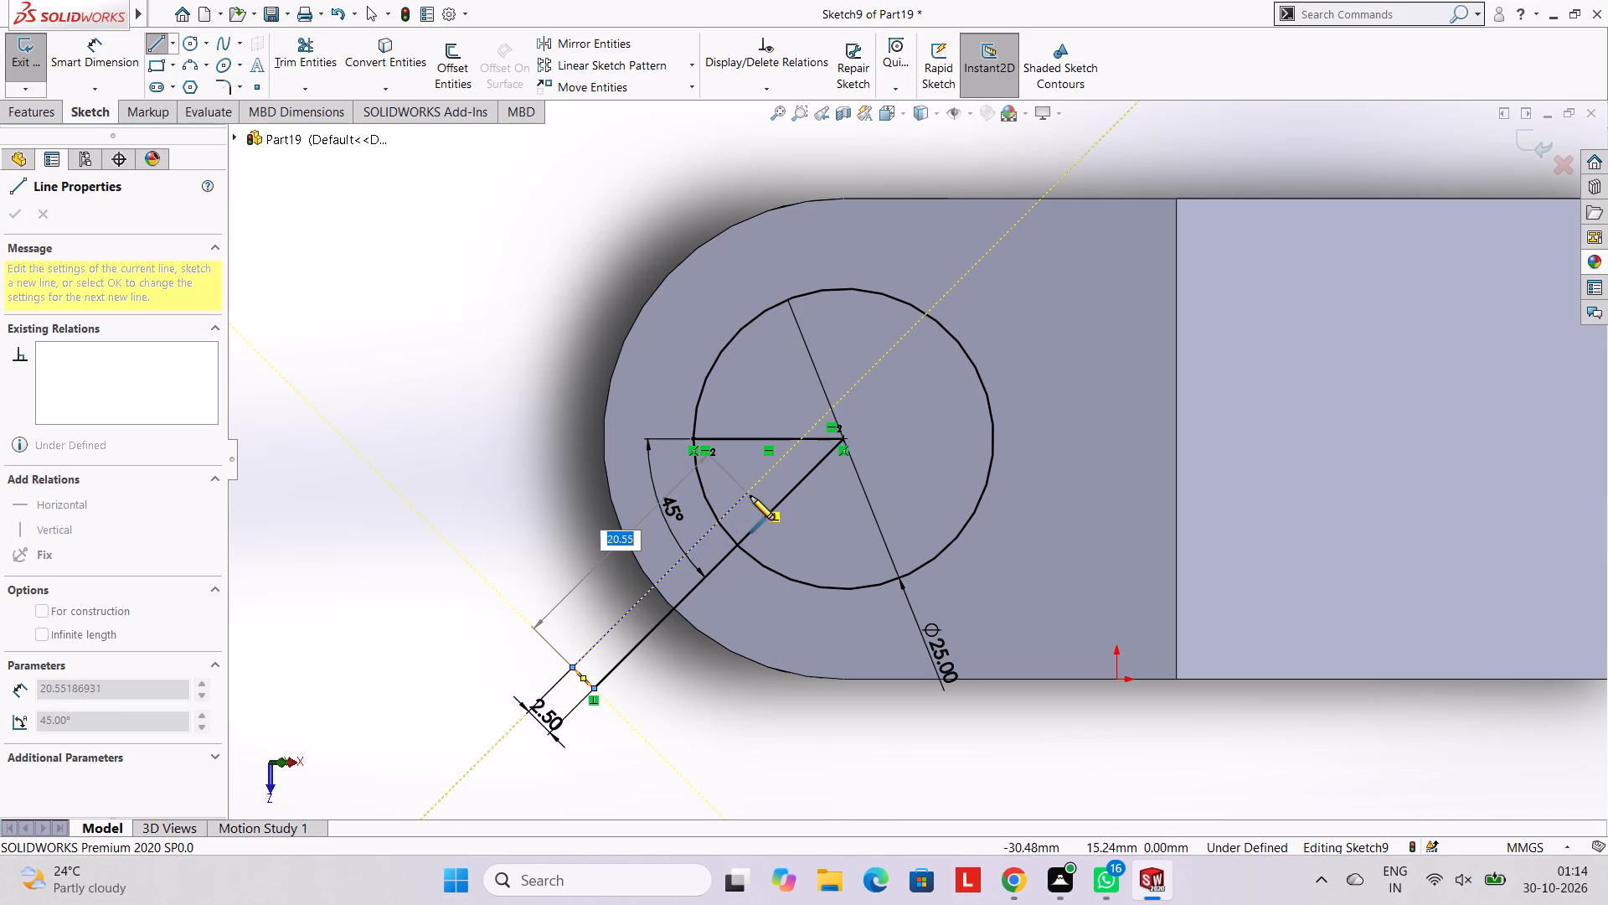
{"action": "left_click", "coordinate": [747, 495]}
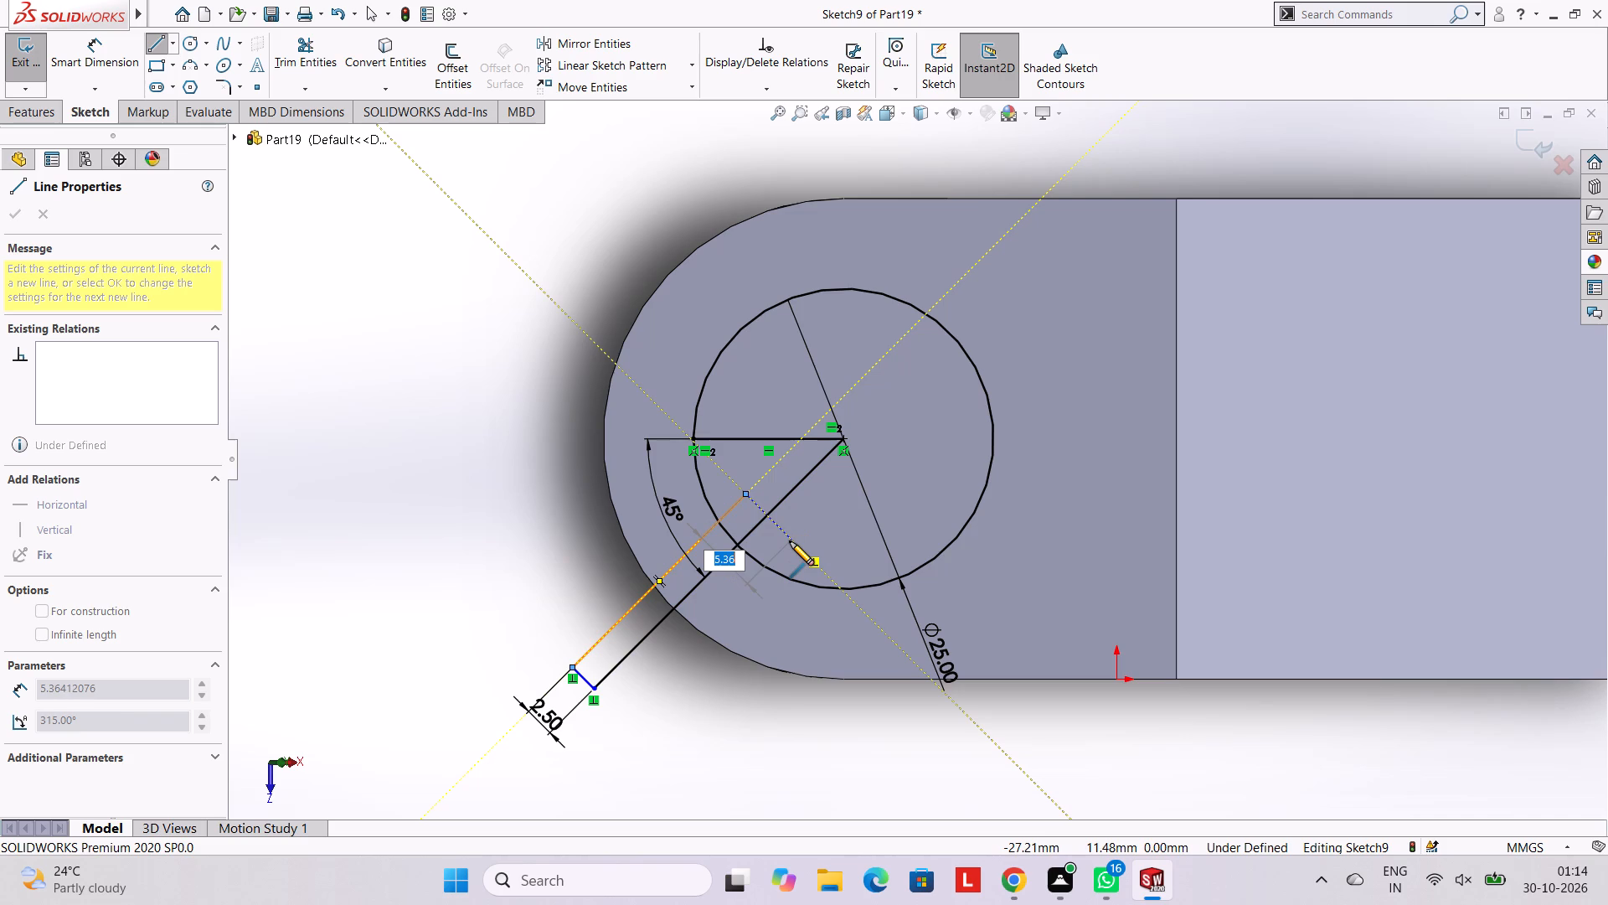
{"action": "key", "text": "5"}
{"action": "key", "text": "Return"}
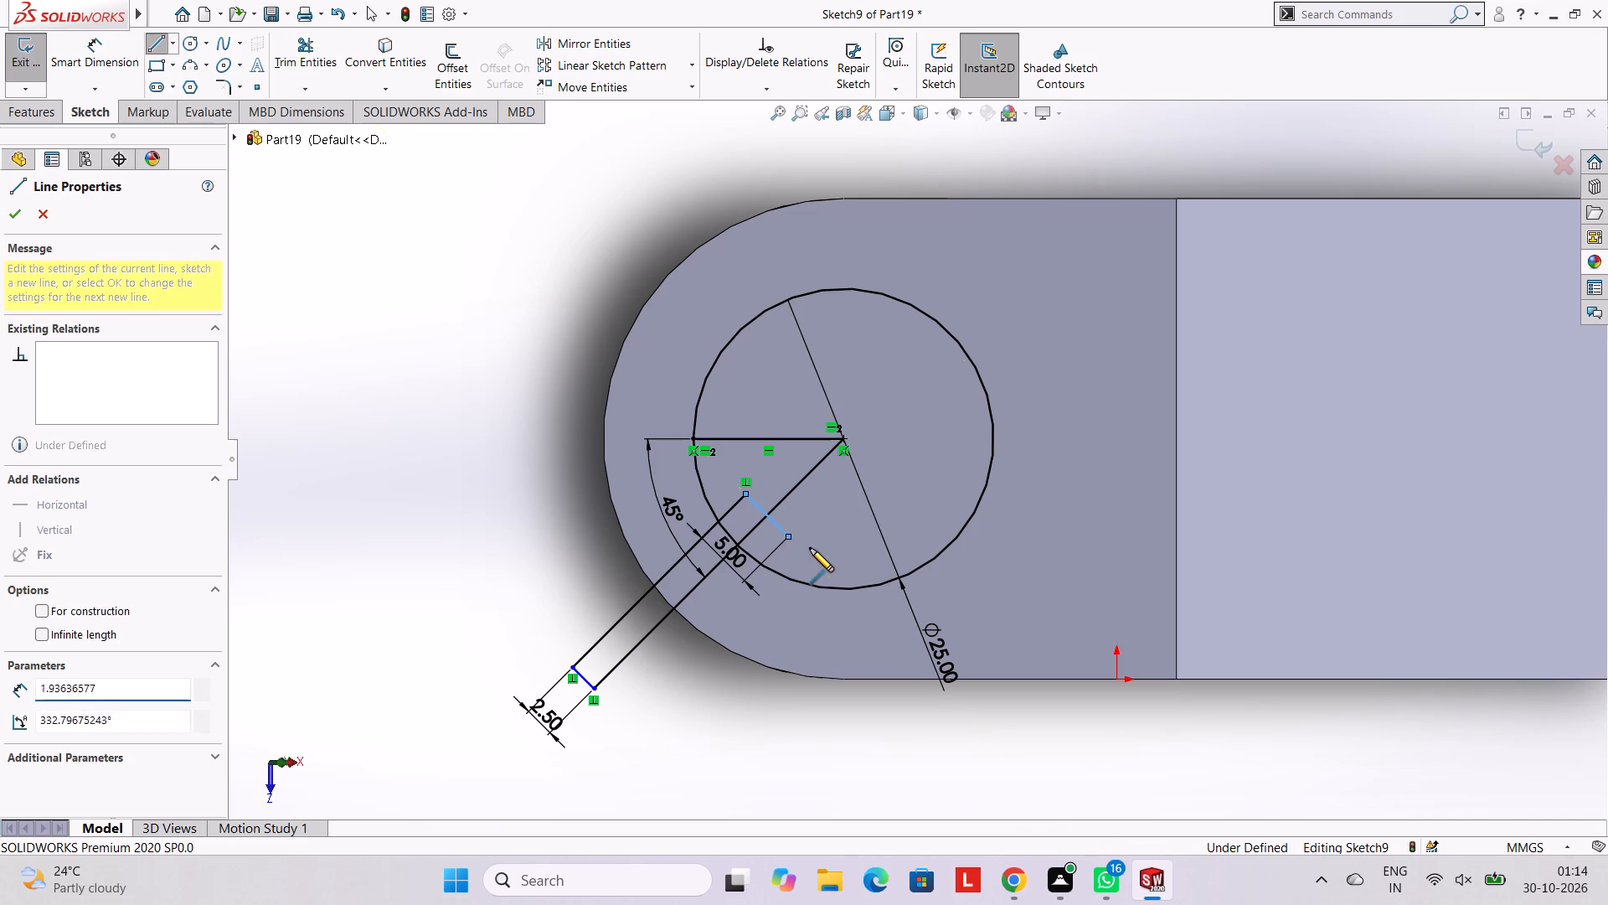
{"action": "left_click", "coordinate": [564, 756]}
{"action": "key", "text": "Escape"}
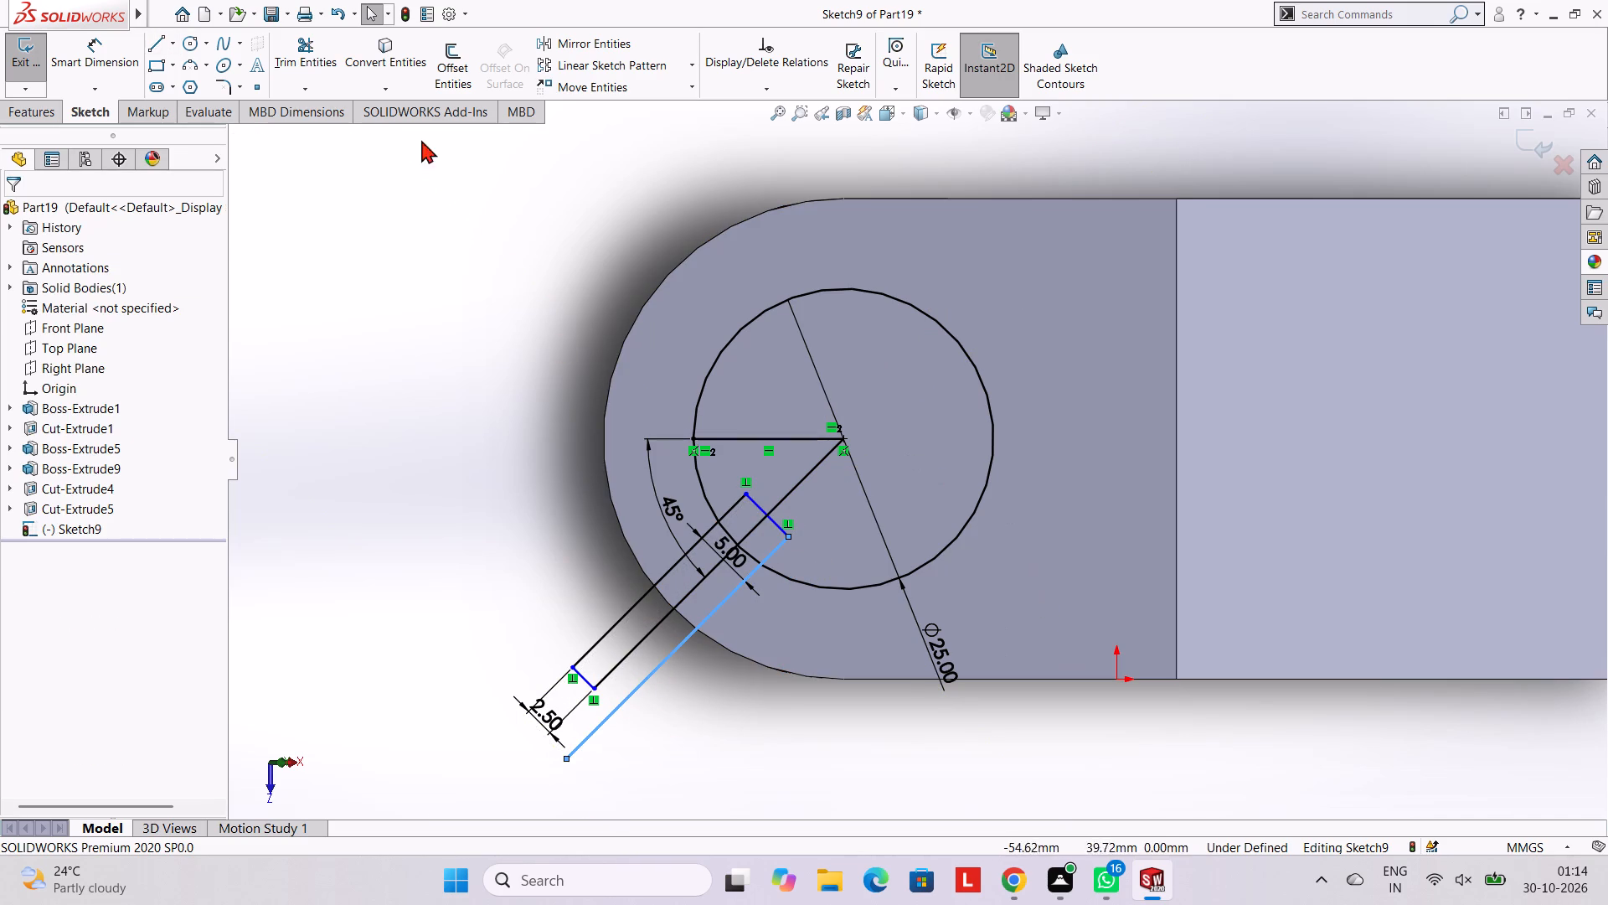
{"action": "key", "text": "Escape"}
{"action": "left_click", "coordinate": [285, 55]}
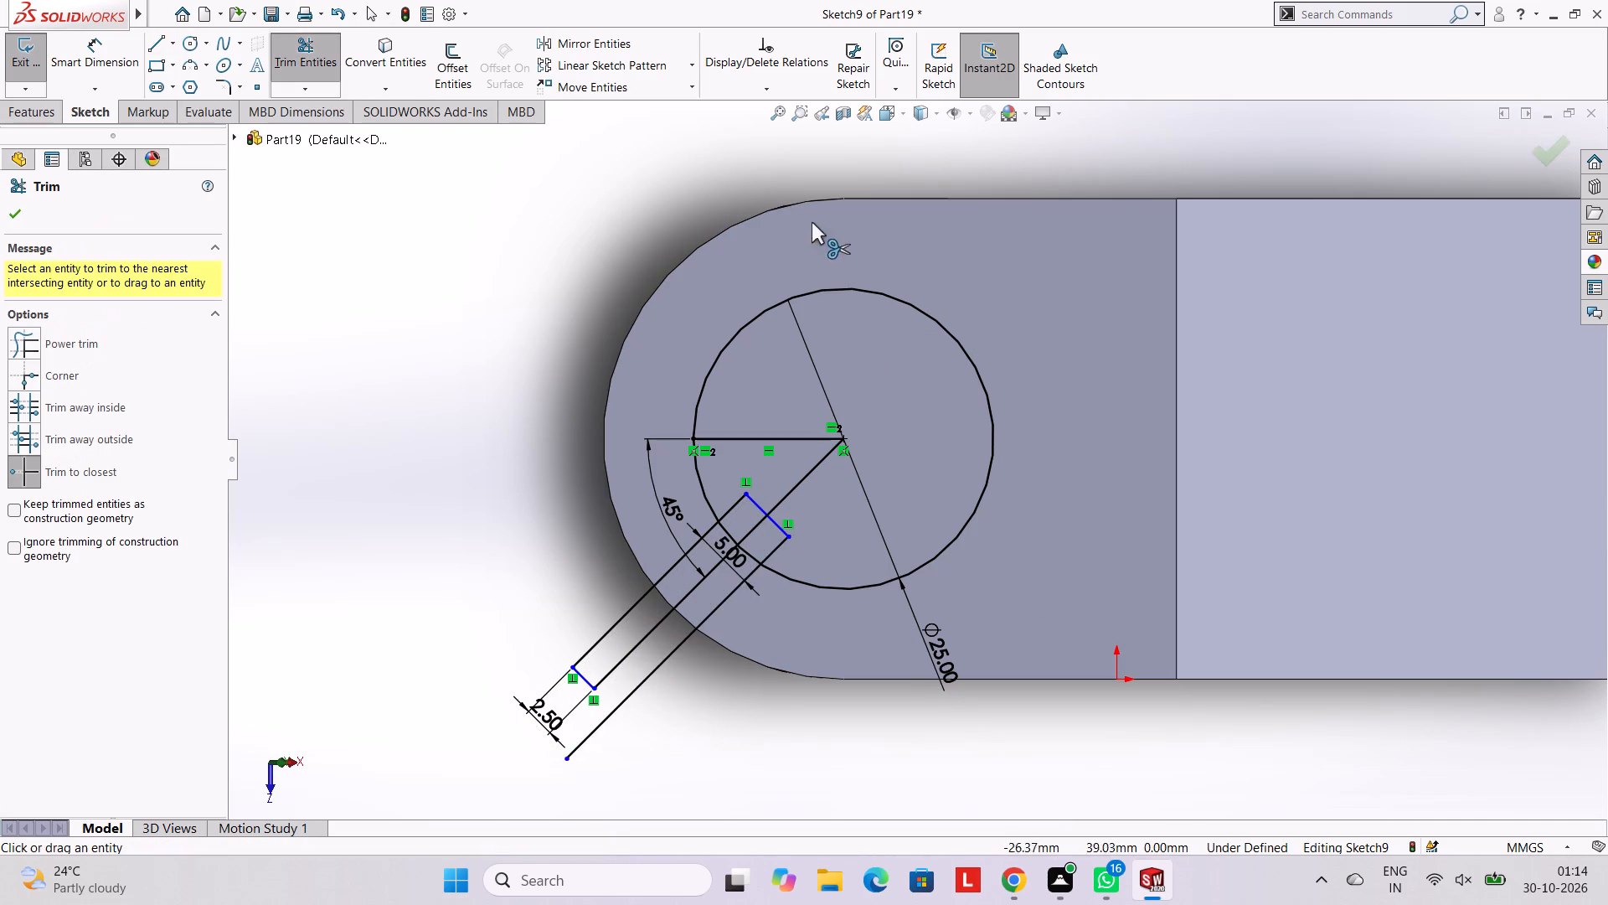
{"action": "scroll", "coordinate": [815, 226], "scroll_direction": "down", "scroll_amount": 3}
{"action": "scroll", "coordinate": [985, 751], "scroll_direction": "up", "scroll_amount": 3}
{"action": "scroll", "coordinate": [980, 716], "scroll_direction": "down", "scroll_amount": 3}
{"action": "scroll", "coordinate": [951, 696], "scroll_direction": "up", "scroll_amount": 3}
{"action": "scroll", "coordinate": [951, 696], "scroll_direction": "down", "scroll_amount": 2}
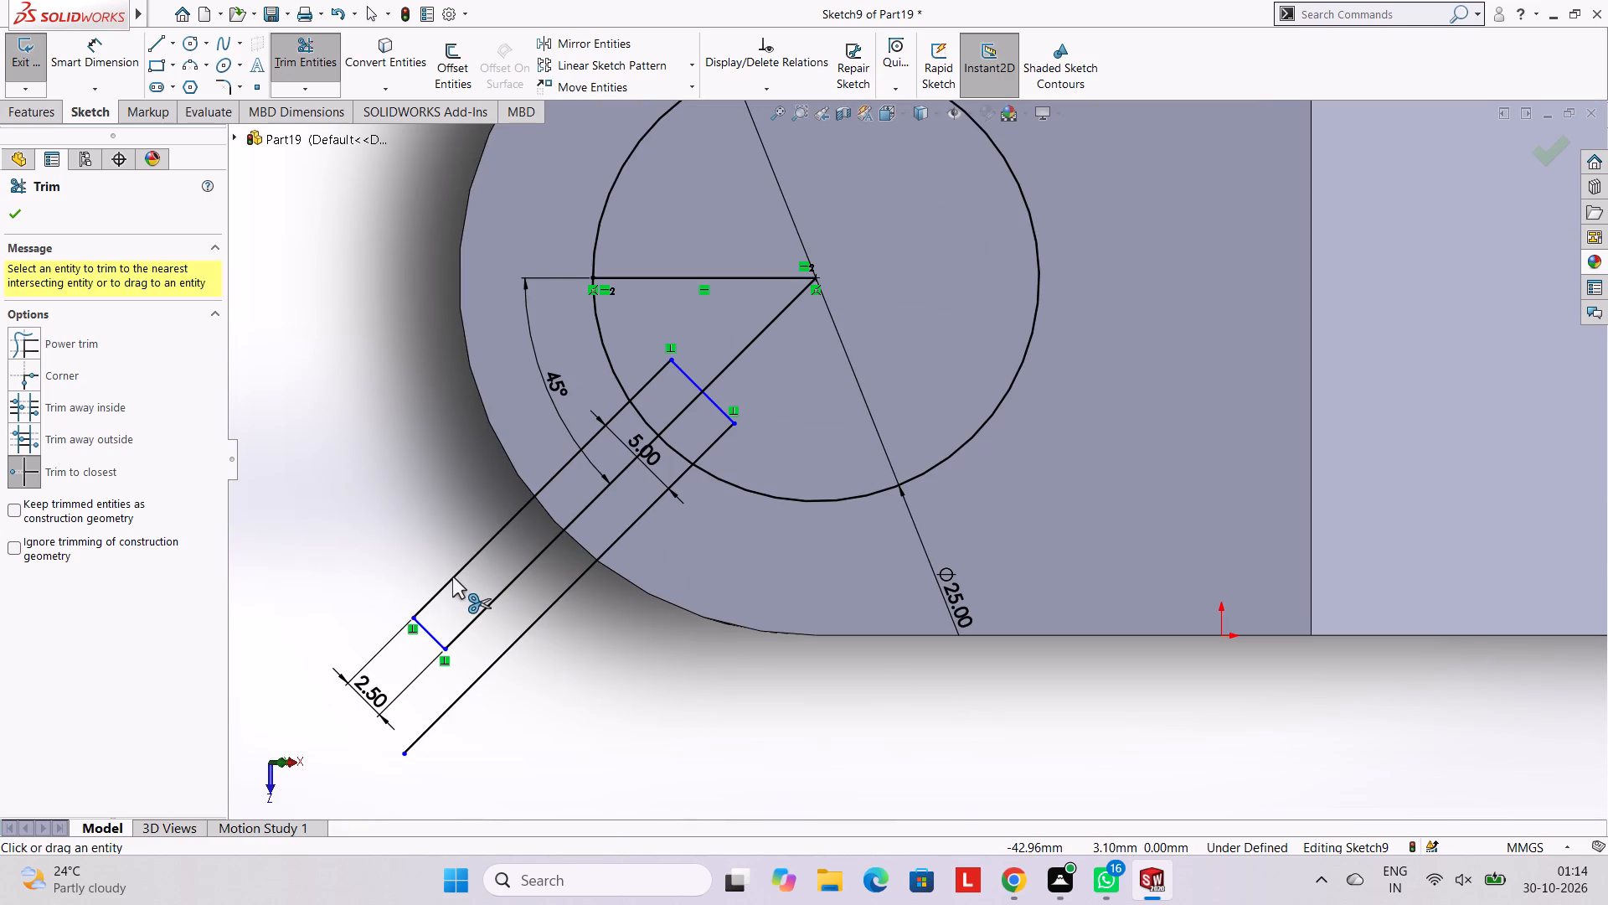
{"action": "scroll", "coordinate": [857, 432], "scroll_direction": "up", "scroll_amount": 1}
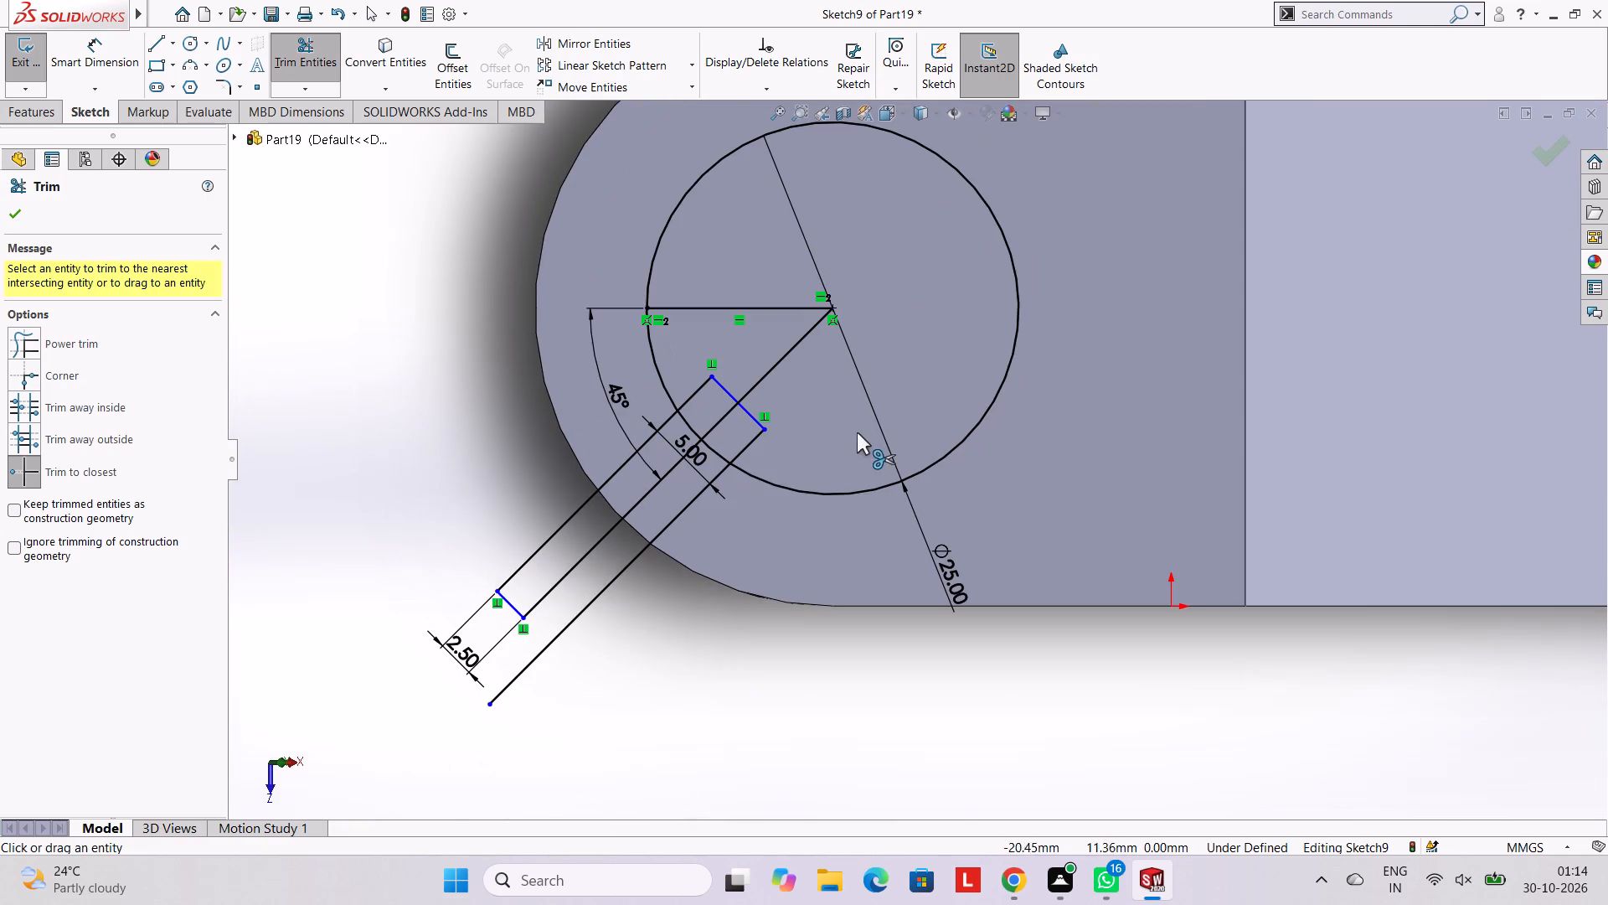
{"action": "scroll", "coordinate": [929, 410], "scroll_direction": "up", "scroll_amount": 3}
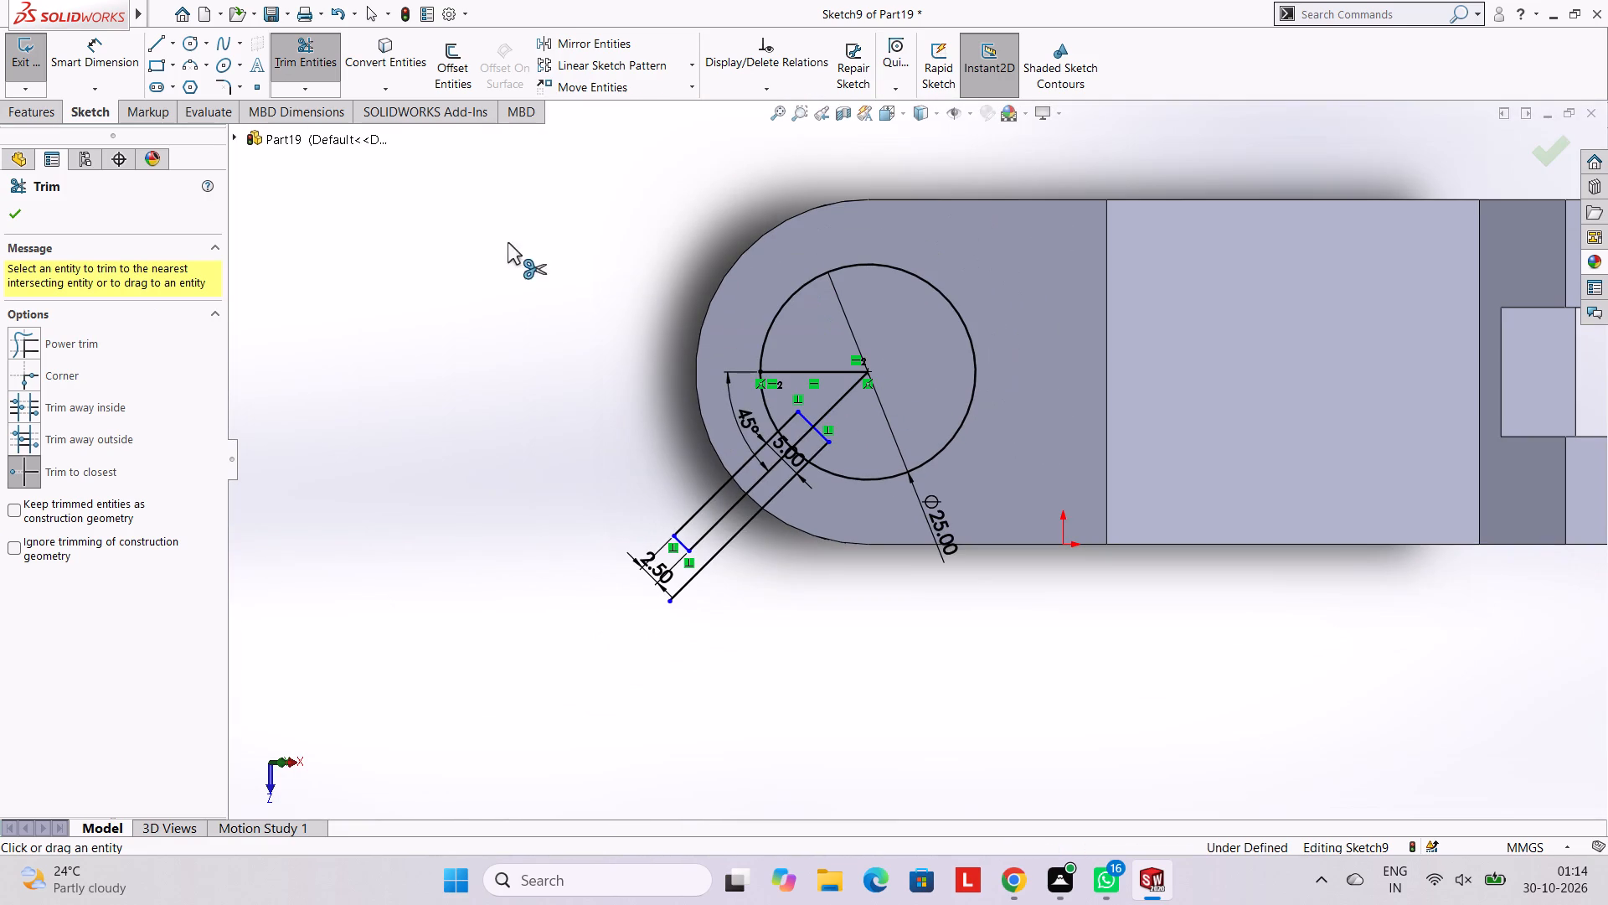
Sketch a 40 mm diameter circle concentric with the 25 mm circle.
{"action": "left_click", "coordinate": [193, 39]}
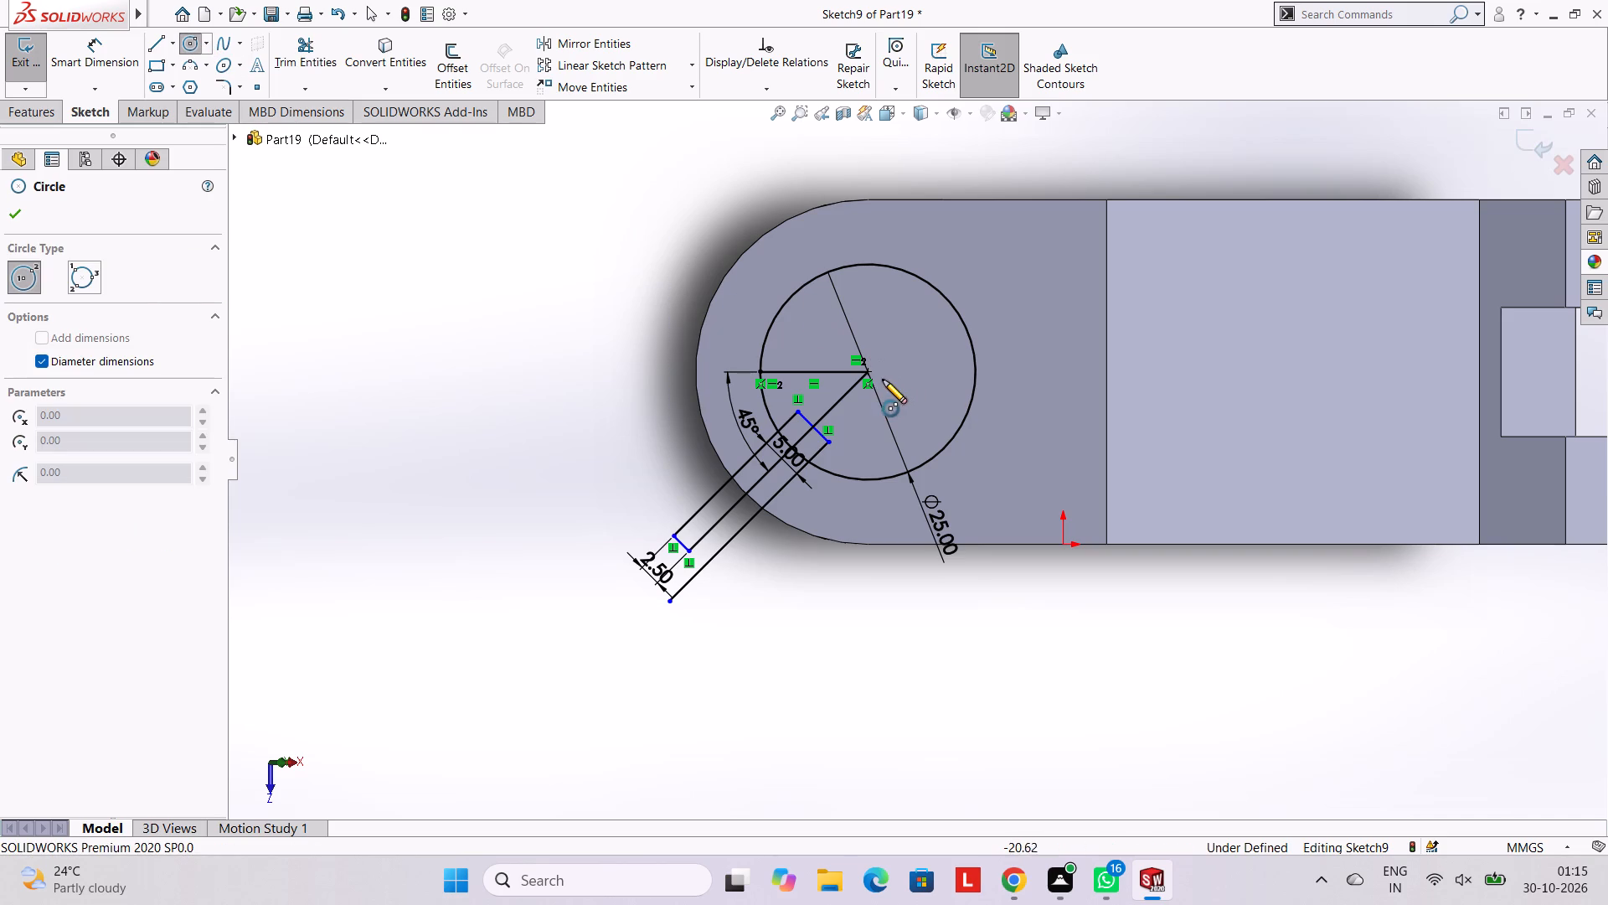
{"action": "left_click", "coordinate": [869, 372]}
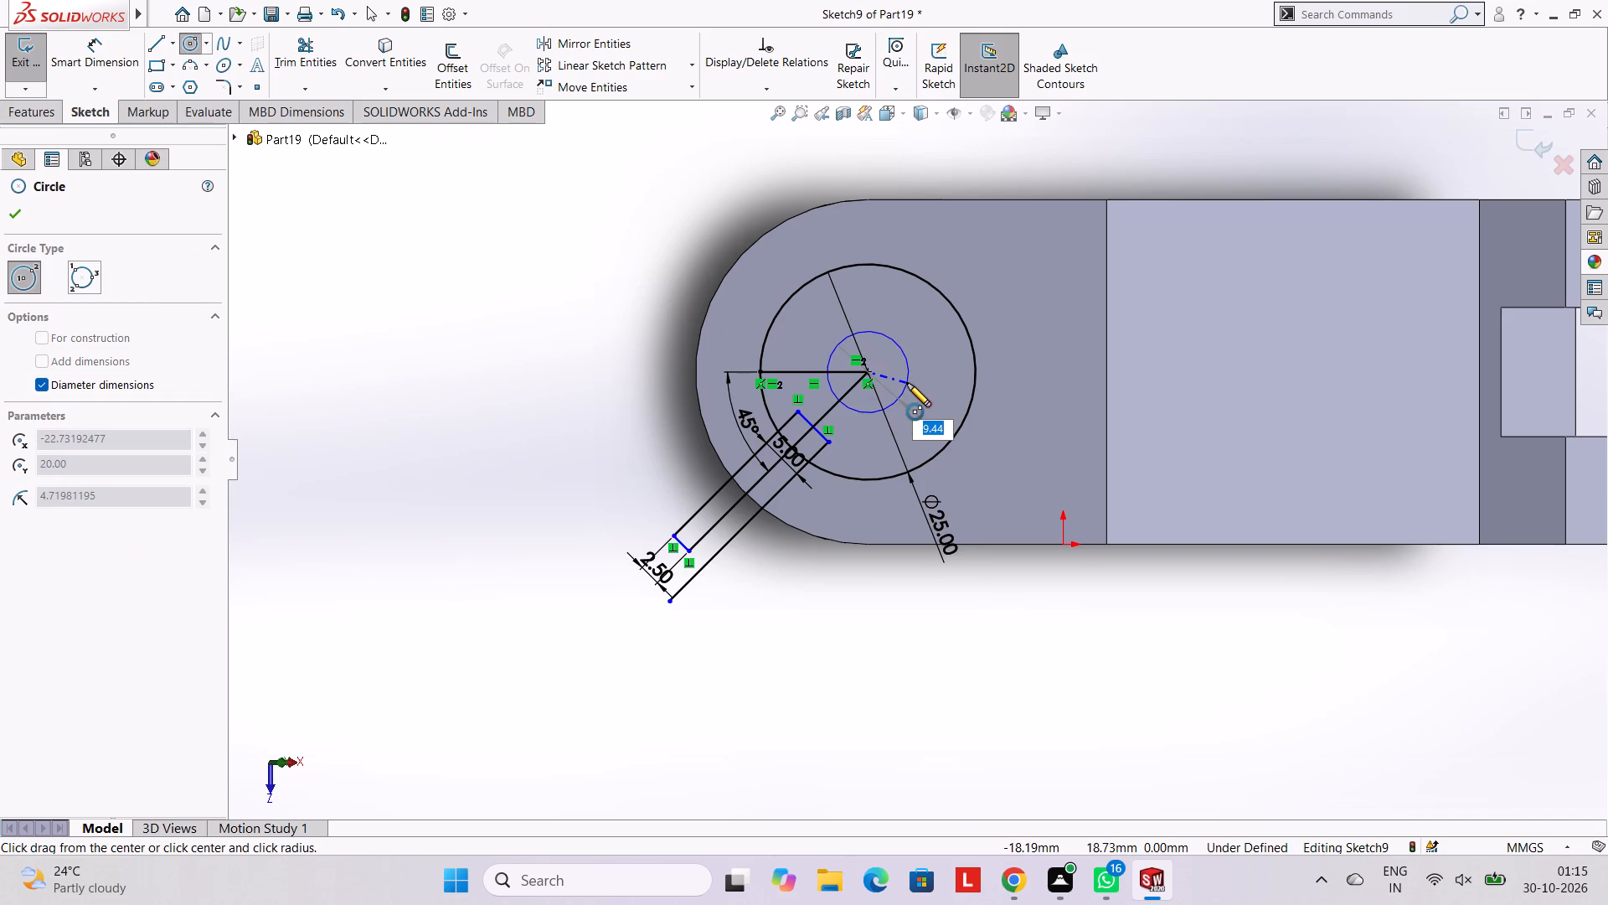
{"action": "type", "text": "40"}
{"action": "key", "text": "Return"}
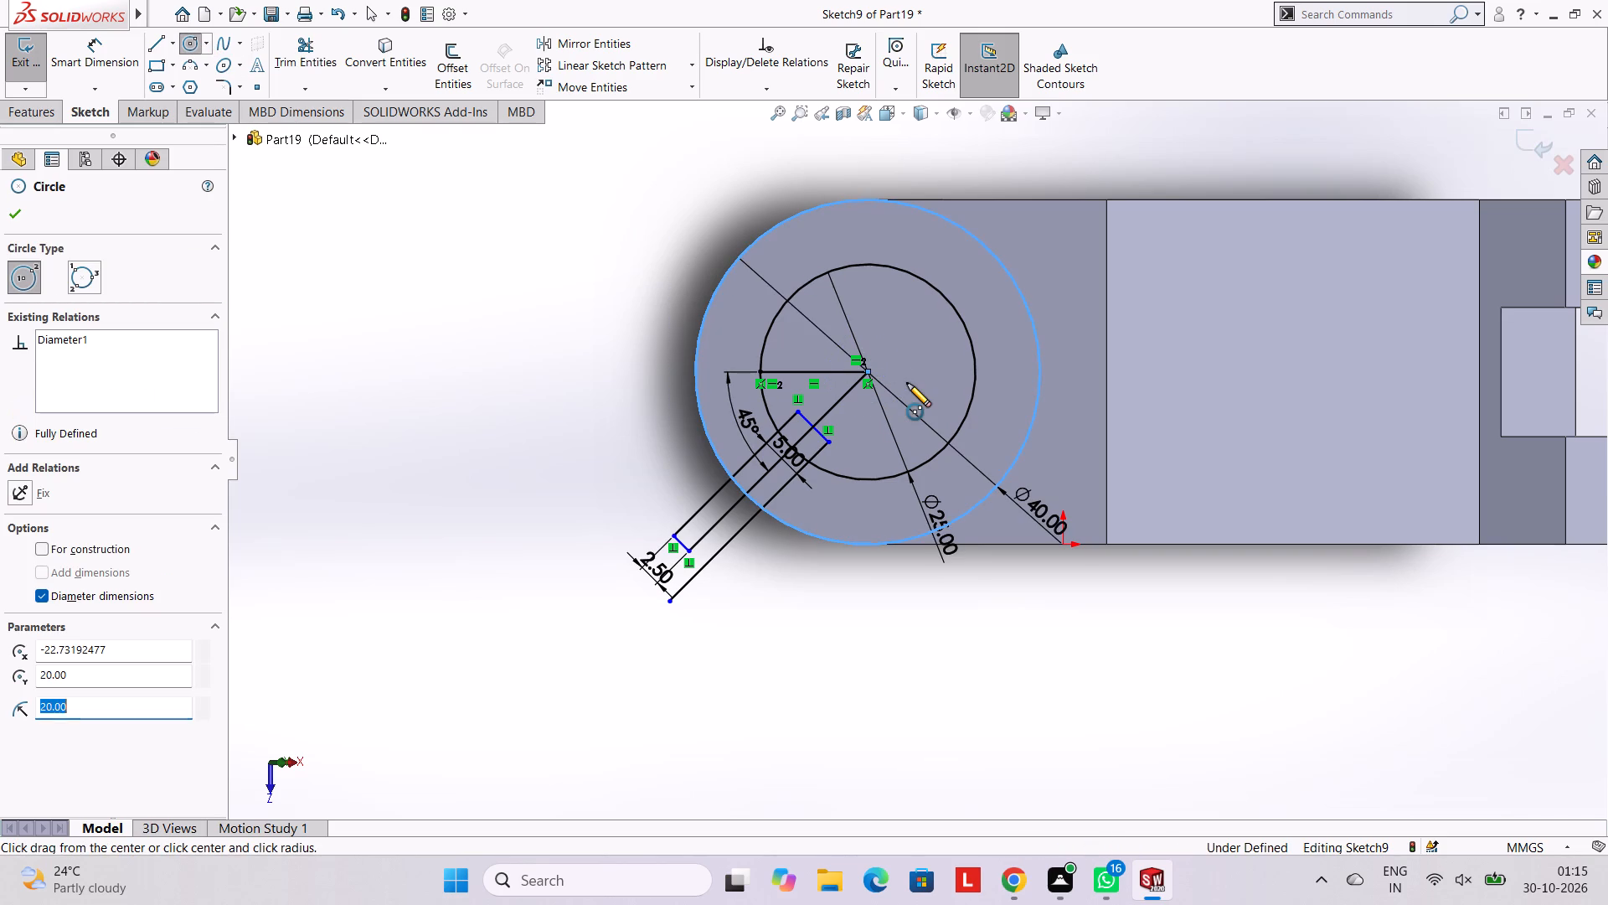
{"action": "key", "text": "Escape"}
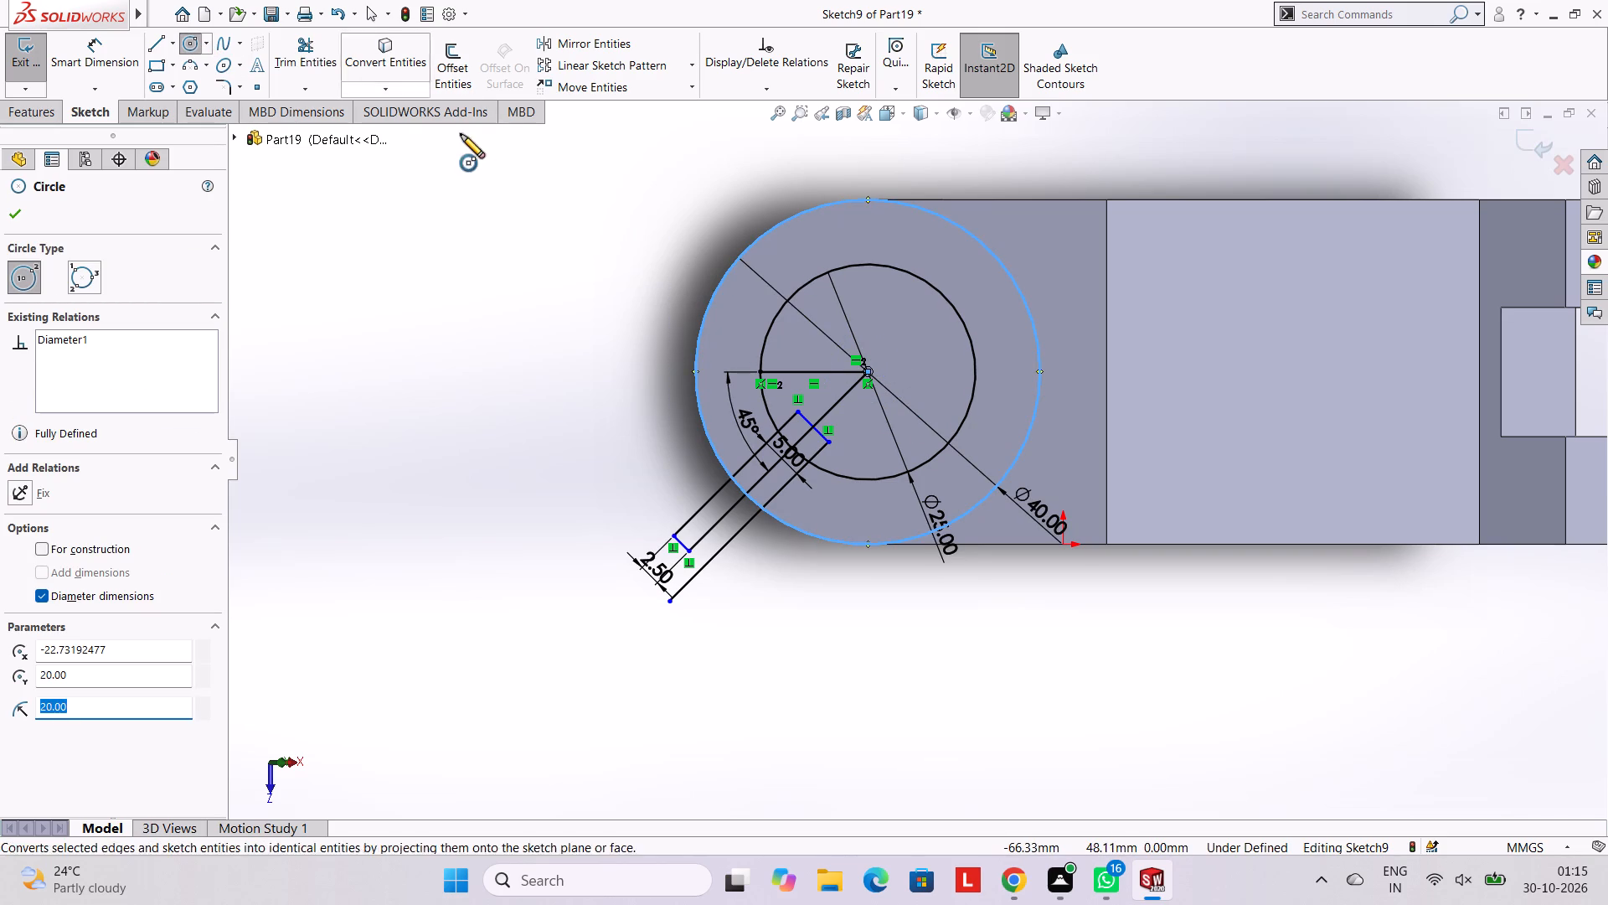
{"action": "key", "text": "Escape"}
{"action": "key", "text": "Escape"}
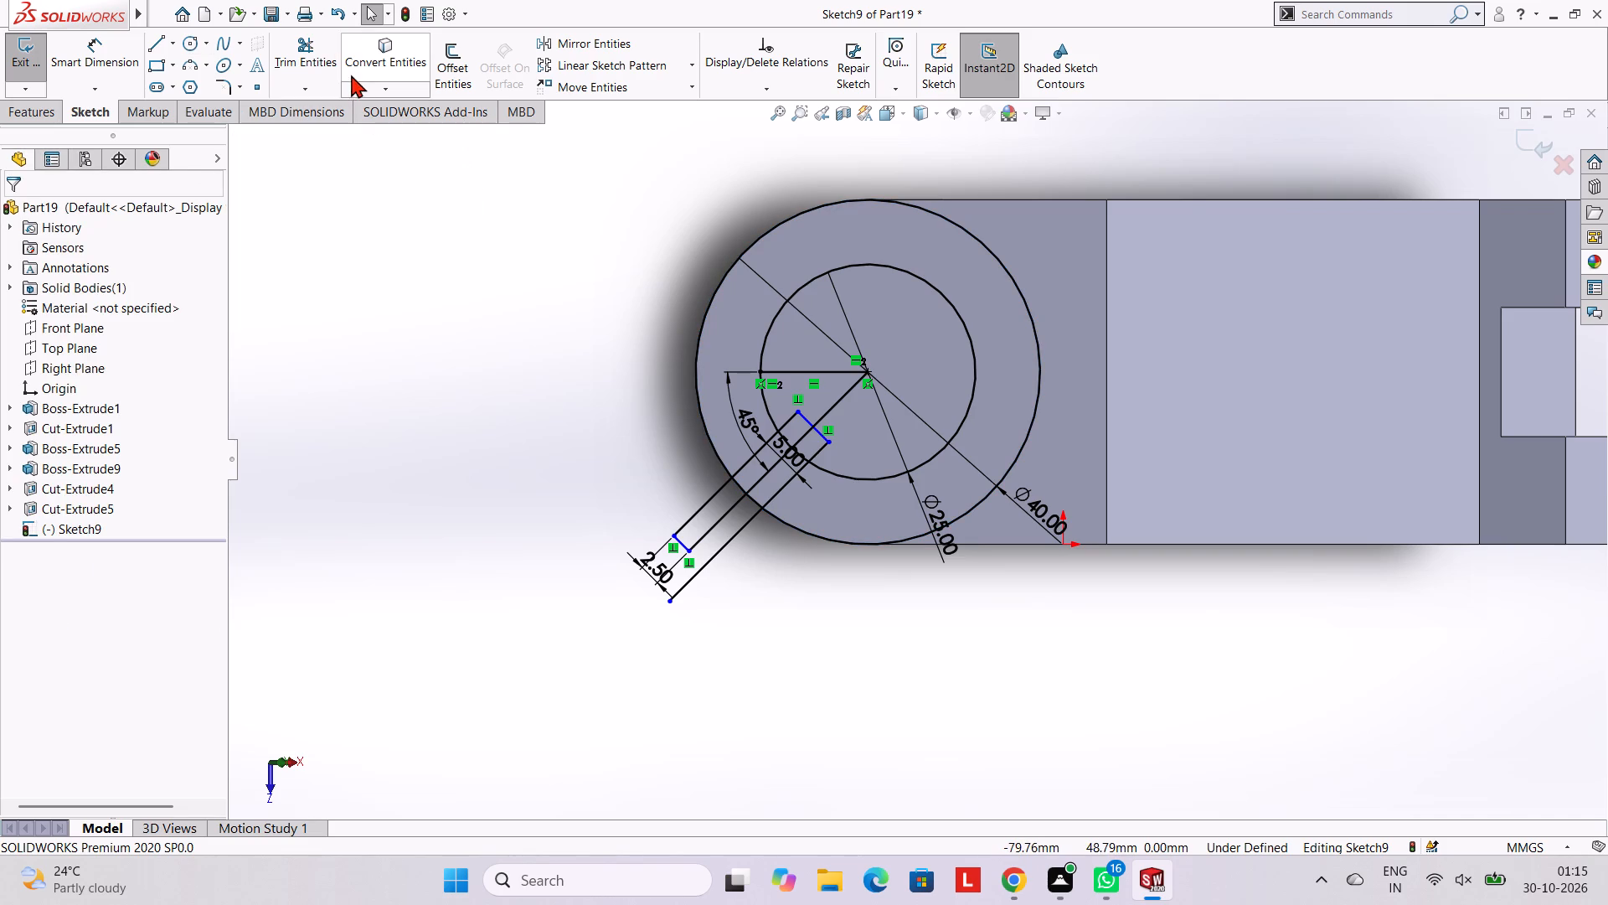
Trim the slot and angled lines outside the 40 mm circle, the short outer segment, and the angled line between the two circles.
{"action": "left_click", "coordinate": [329, 54]}
{"action": "scroll", "coordinate": [750, 415], "scroll_direction": "down", "scroll_amount": 2}
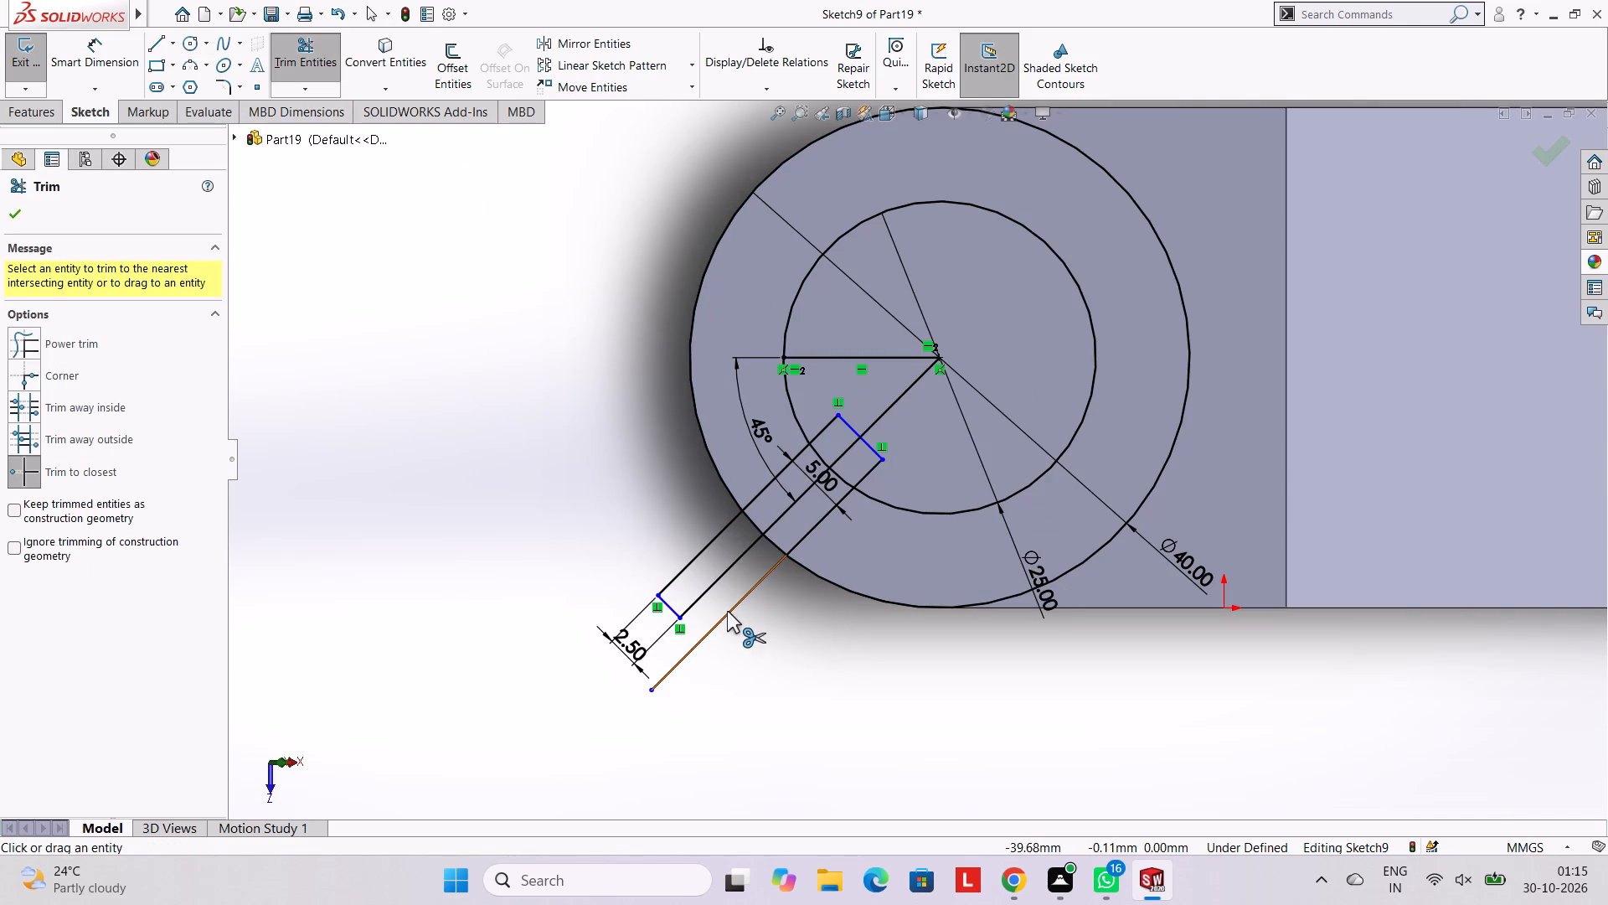
{"action": "left_click", "coordinate": [727, 611]}
{"action": "left_click", "coordinate": [714, 582]}
{"action": "left_click", "coordinate": [697, 553]}
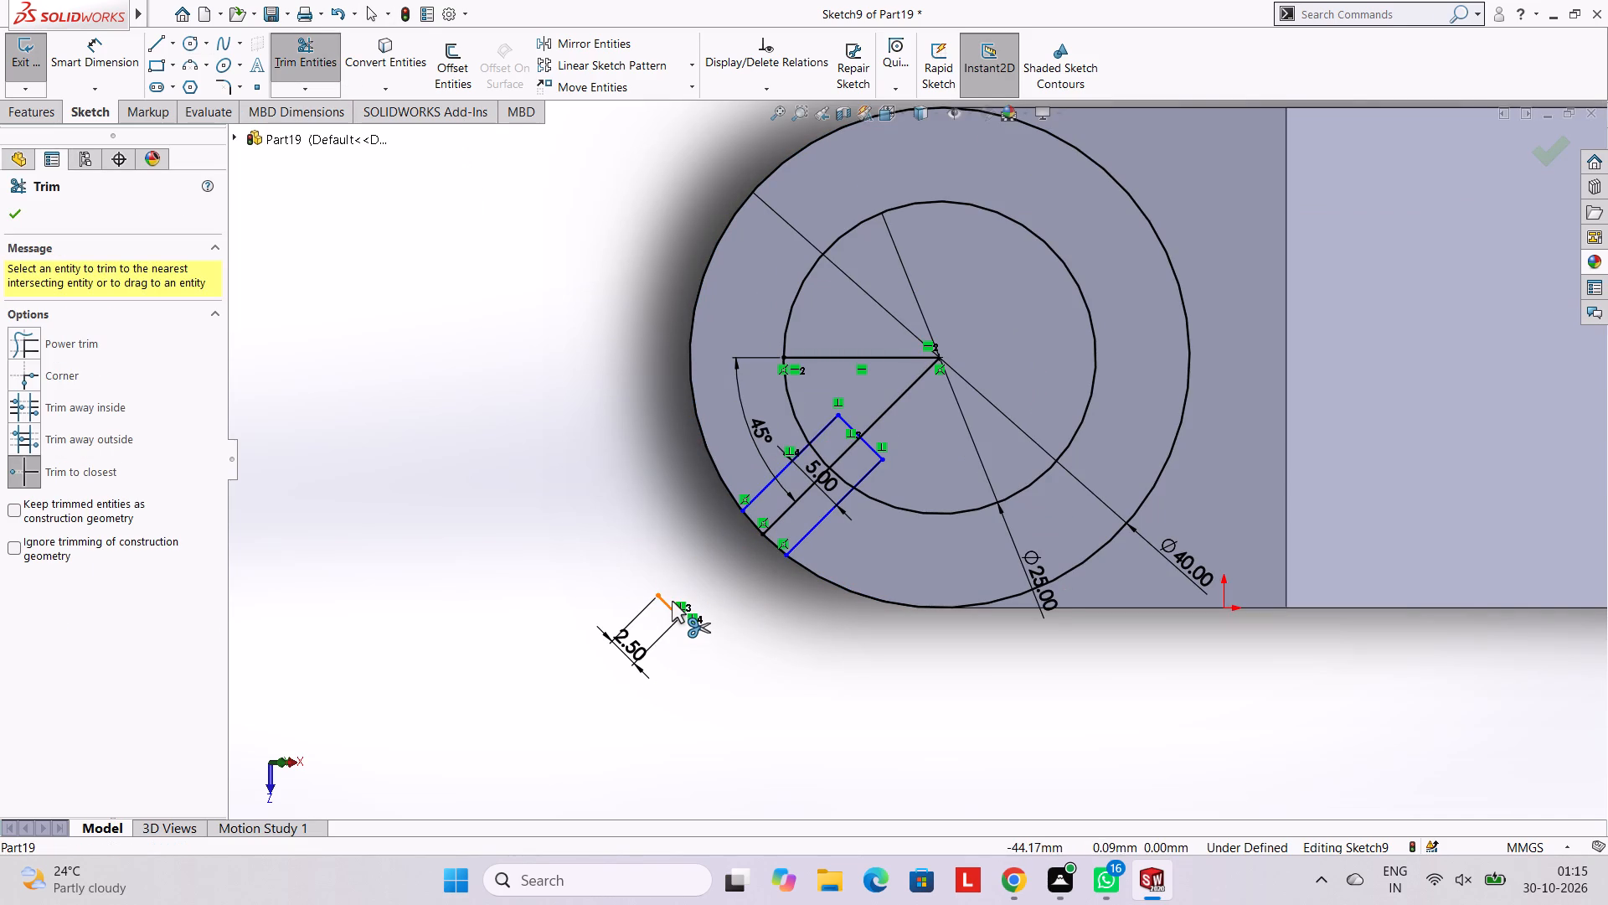
{"action": "left_click", "coordinate": [672, 601]}
{"action": "left_click", "coordinate": [666, 601]}
{"action": "scroll", "coordinate": [830, 541], "scroll_direction": "down", "scroll_amount": 2}
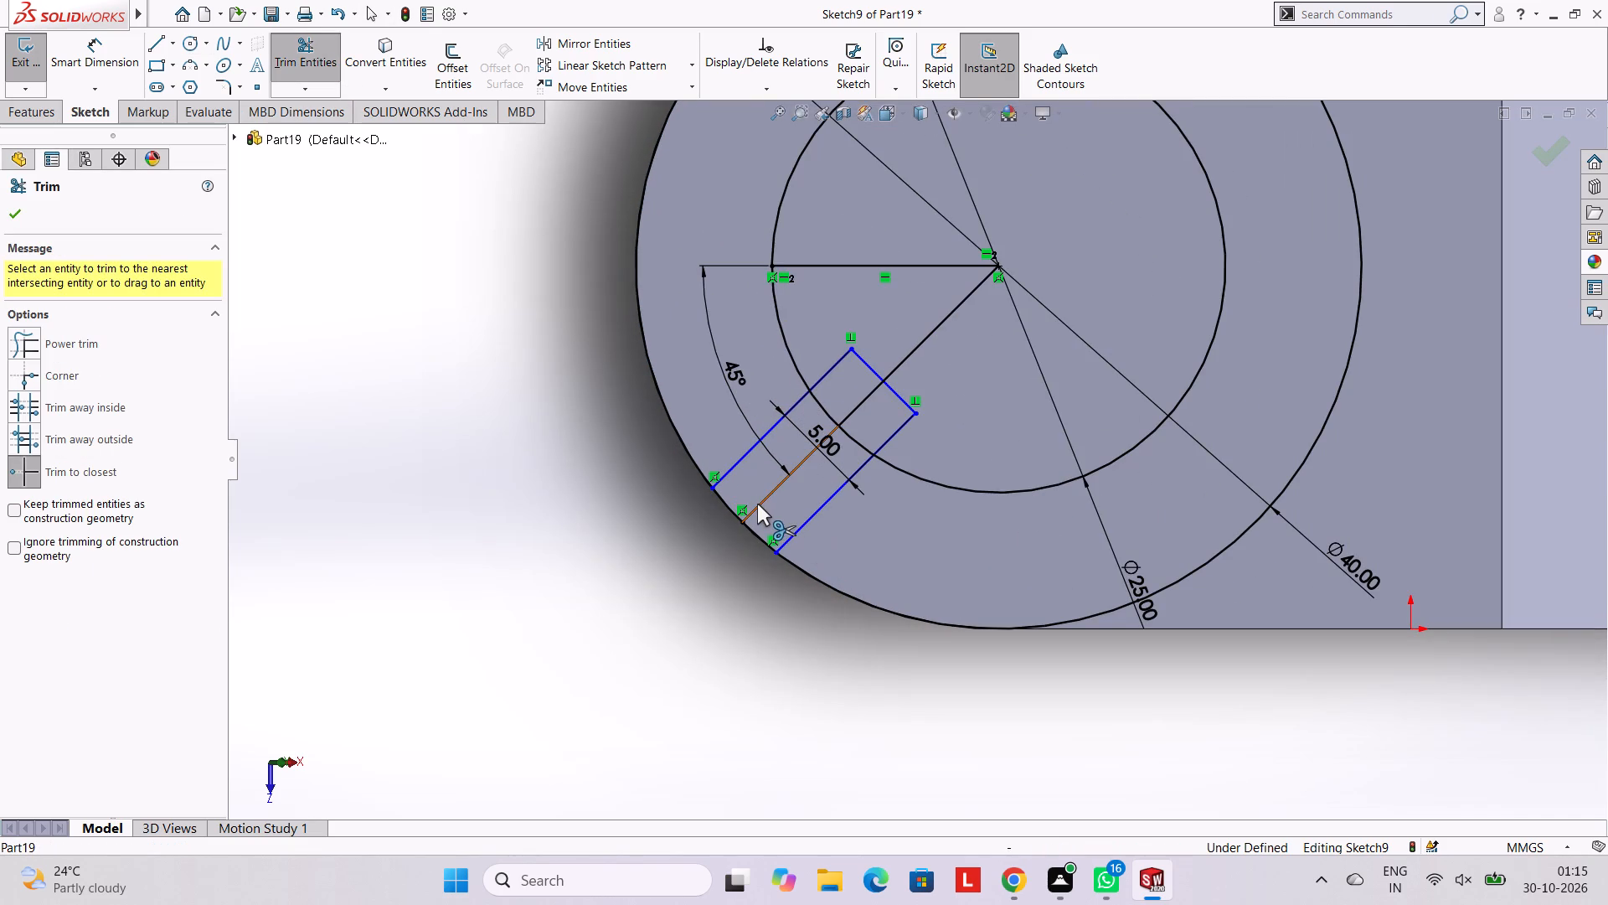
{"action": "left_click", "coordinate": [756, 504]}
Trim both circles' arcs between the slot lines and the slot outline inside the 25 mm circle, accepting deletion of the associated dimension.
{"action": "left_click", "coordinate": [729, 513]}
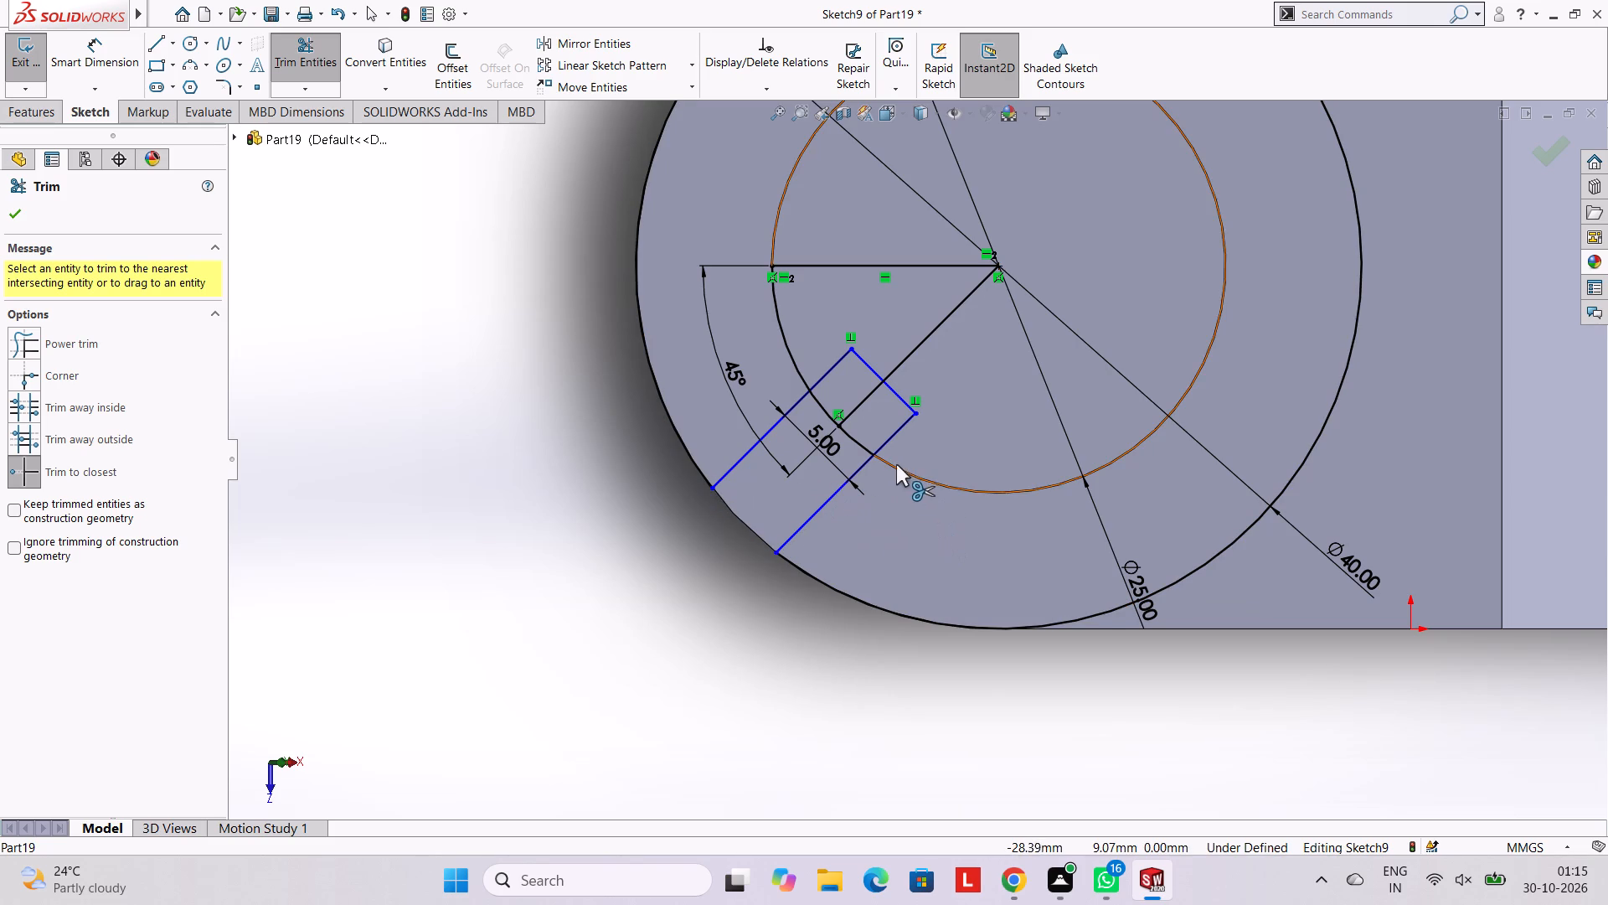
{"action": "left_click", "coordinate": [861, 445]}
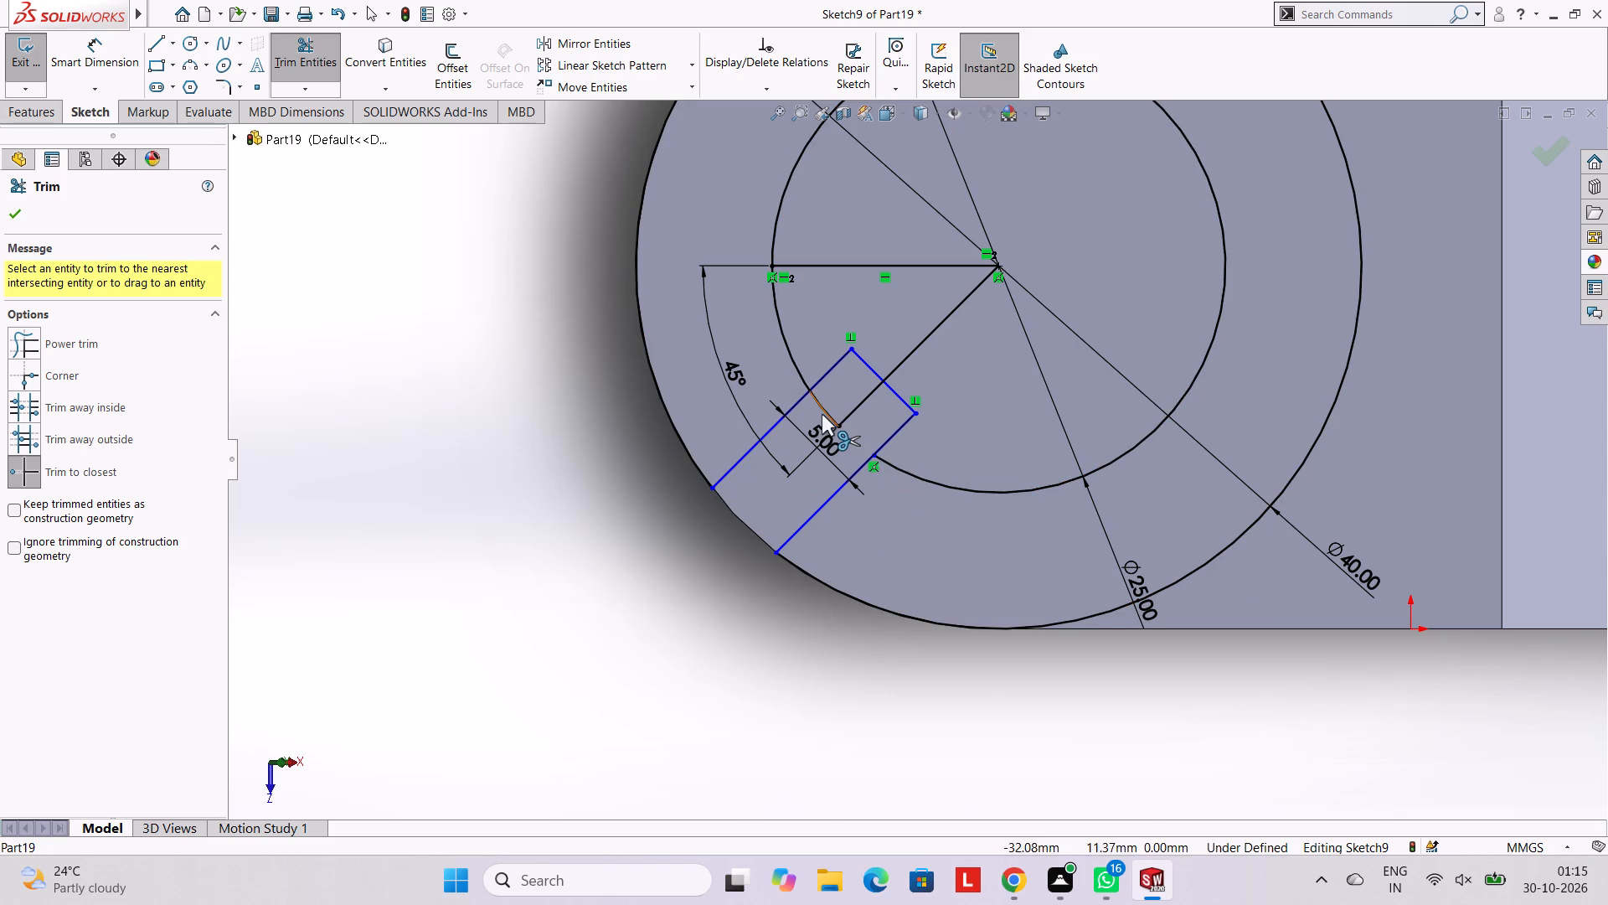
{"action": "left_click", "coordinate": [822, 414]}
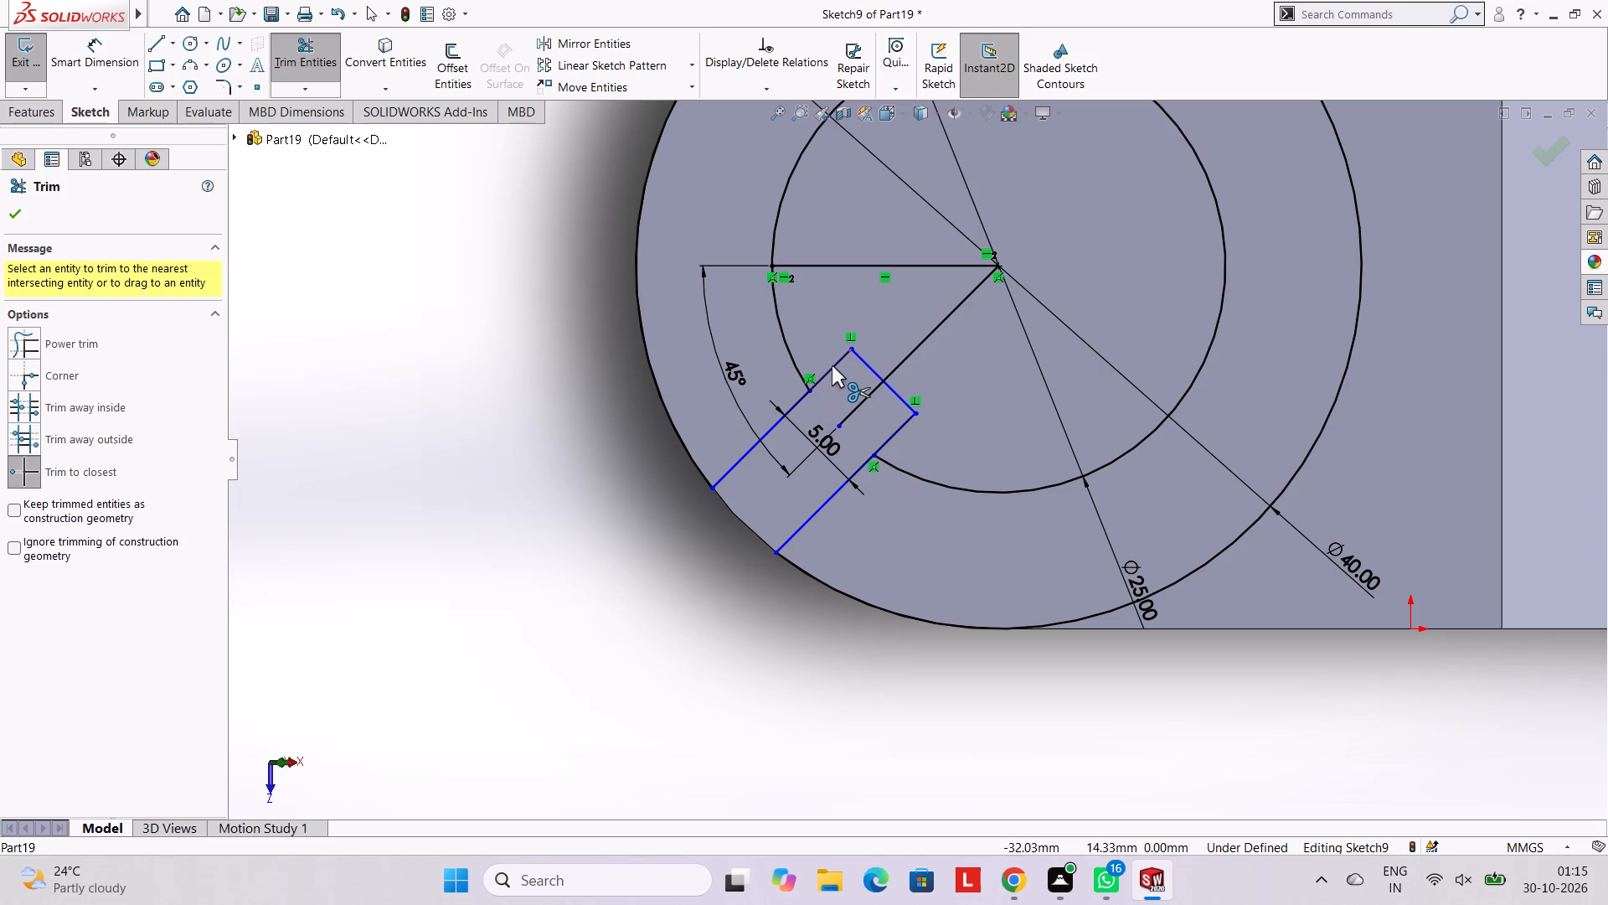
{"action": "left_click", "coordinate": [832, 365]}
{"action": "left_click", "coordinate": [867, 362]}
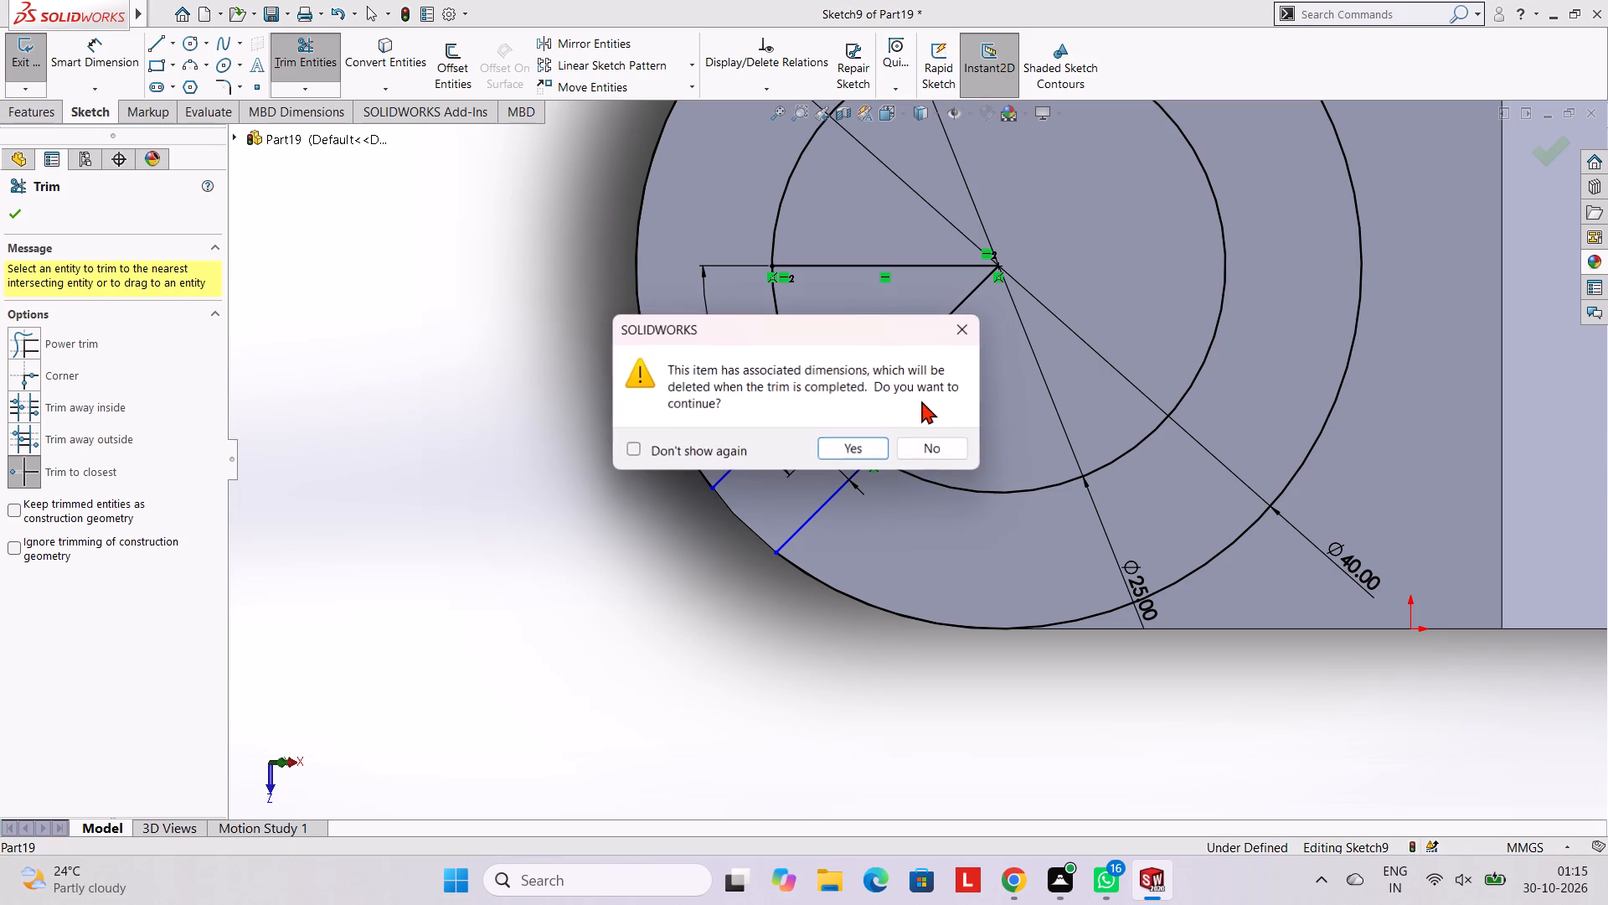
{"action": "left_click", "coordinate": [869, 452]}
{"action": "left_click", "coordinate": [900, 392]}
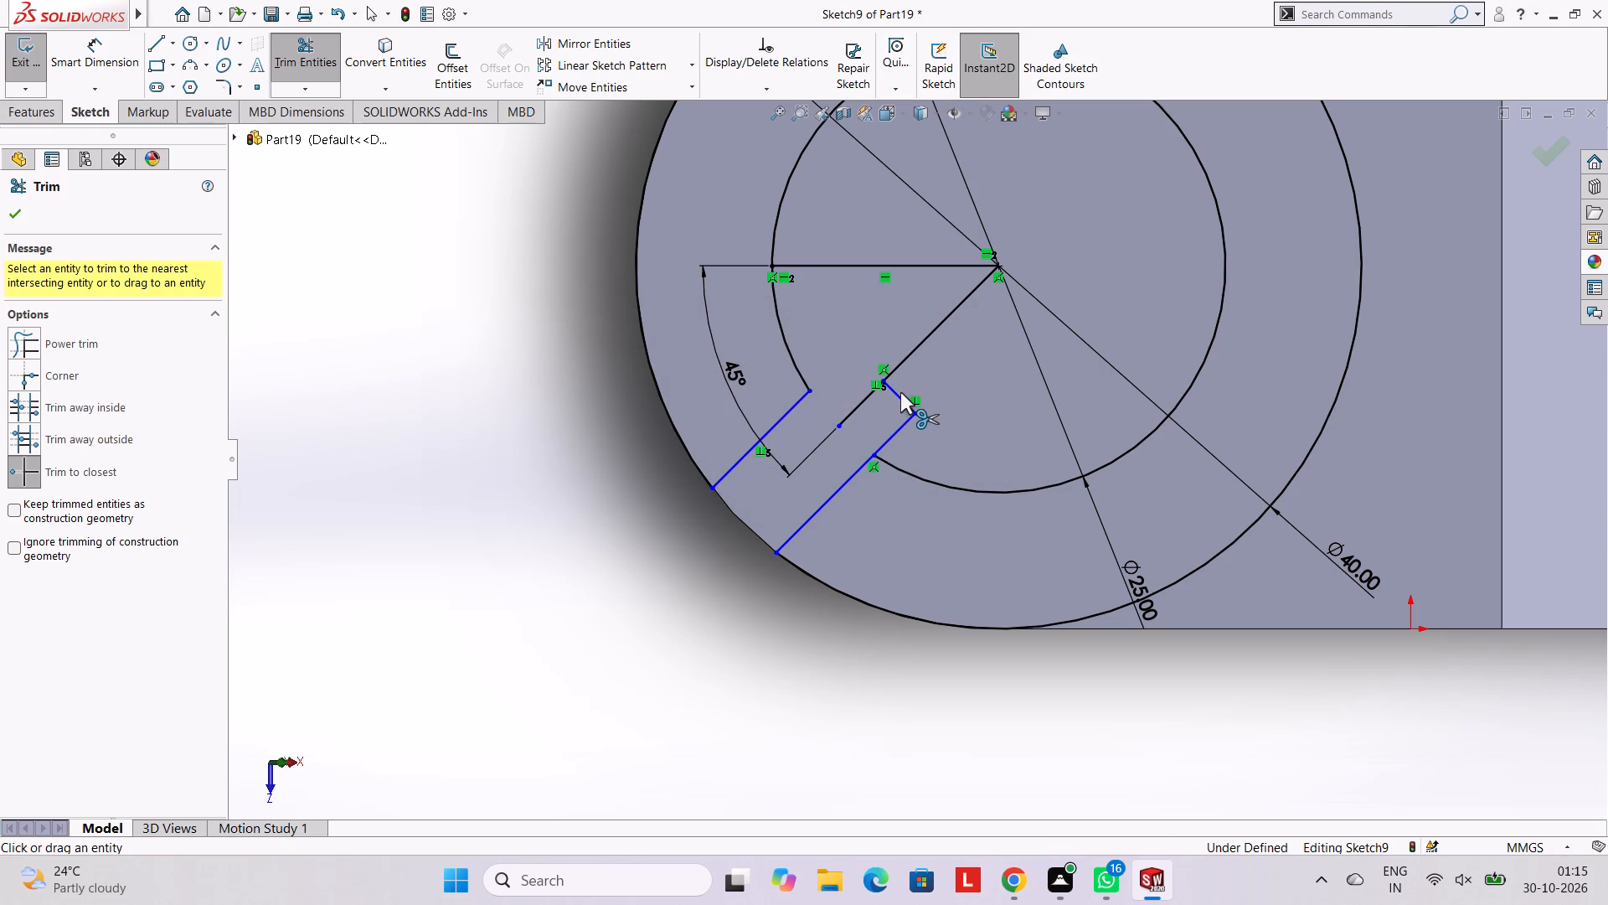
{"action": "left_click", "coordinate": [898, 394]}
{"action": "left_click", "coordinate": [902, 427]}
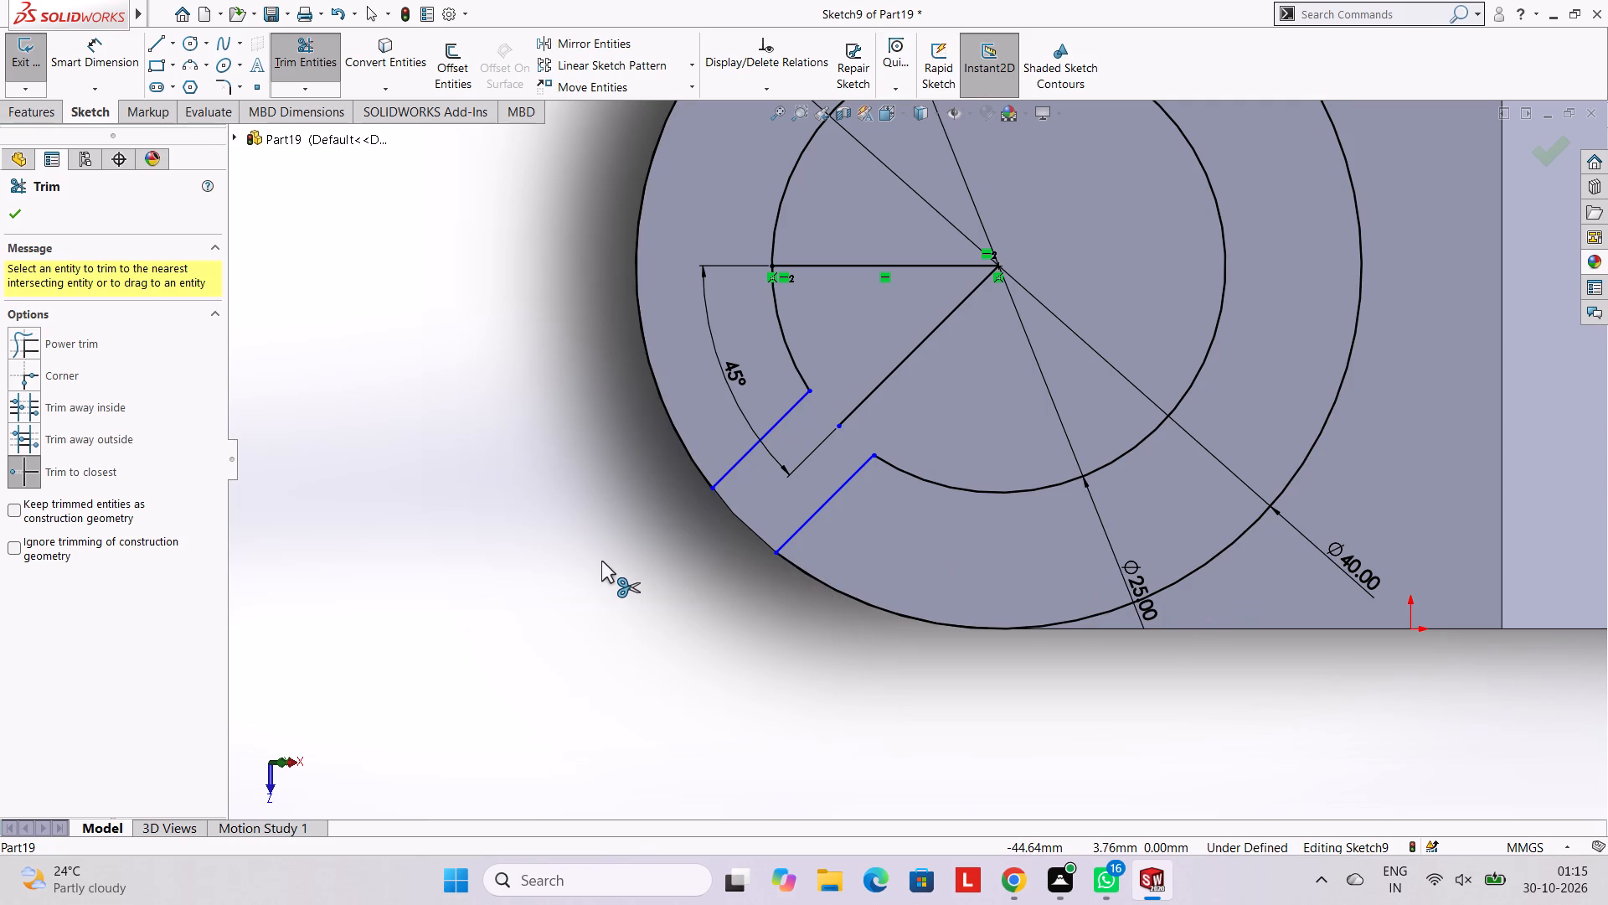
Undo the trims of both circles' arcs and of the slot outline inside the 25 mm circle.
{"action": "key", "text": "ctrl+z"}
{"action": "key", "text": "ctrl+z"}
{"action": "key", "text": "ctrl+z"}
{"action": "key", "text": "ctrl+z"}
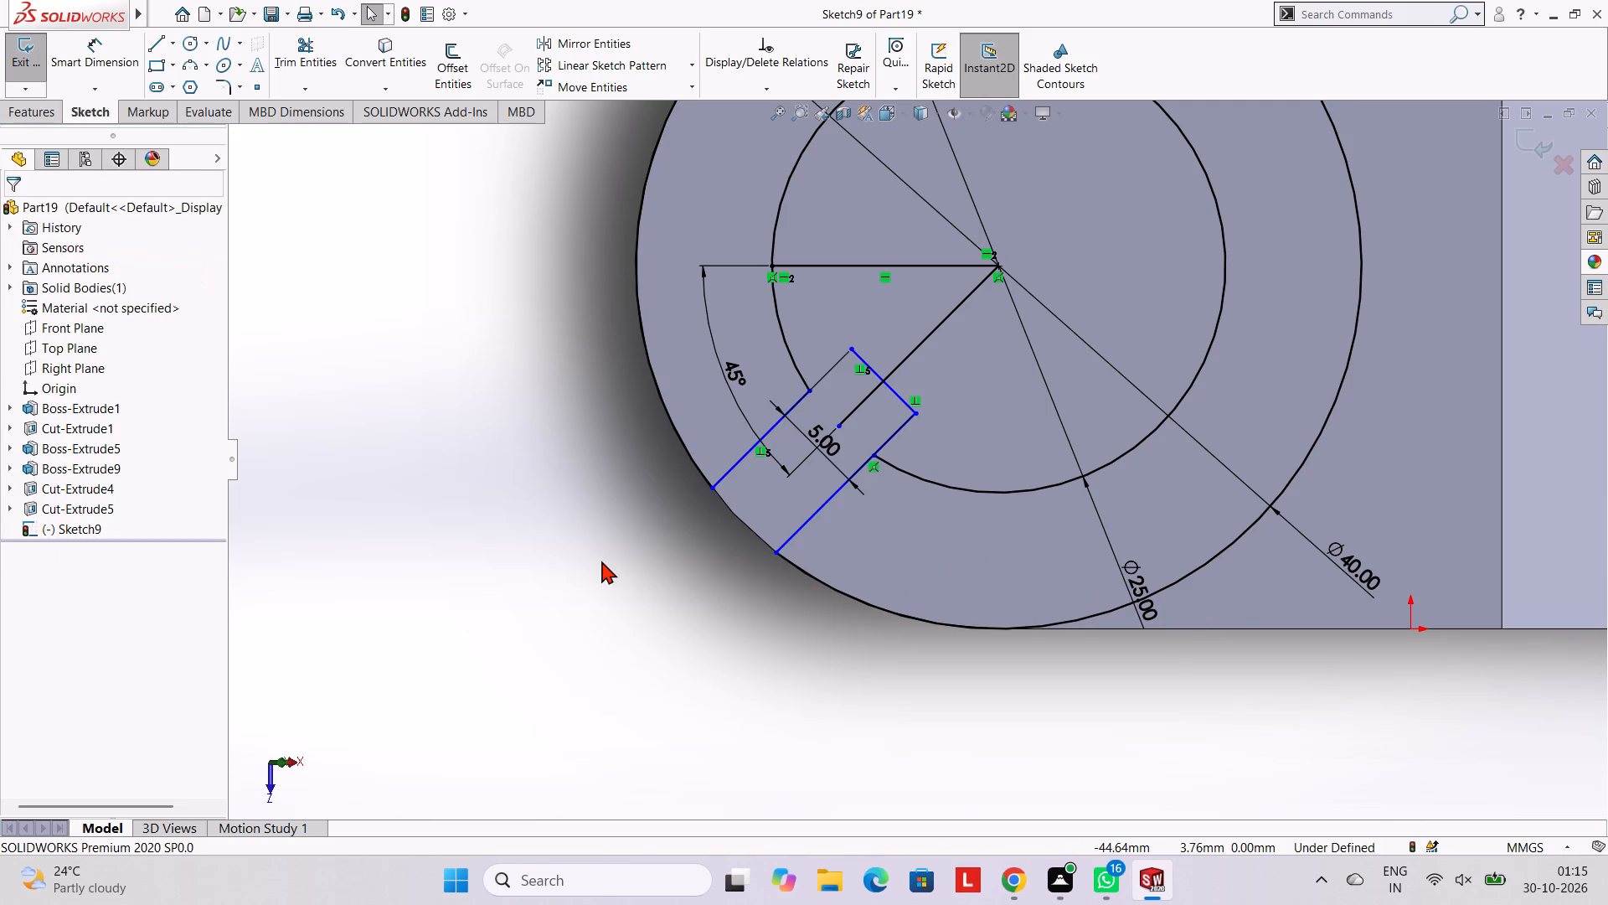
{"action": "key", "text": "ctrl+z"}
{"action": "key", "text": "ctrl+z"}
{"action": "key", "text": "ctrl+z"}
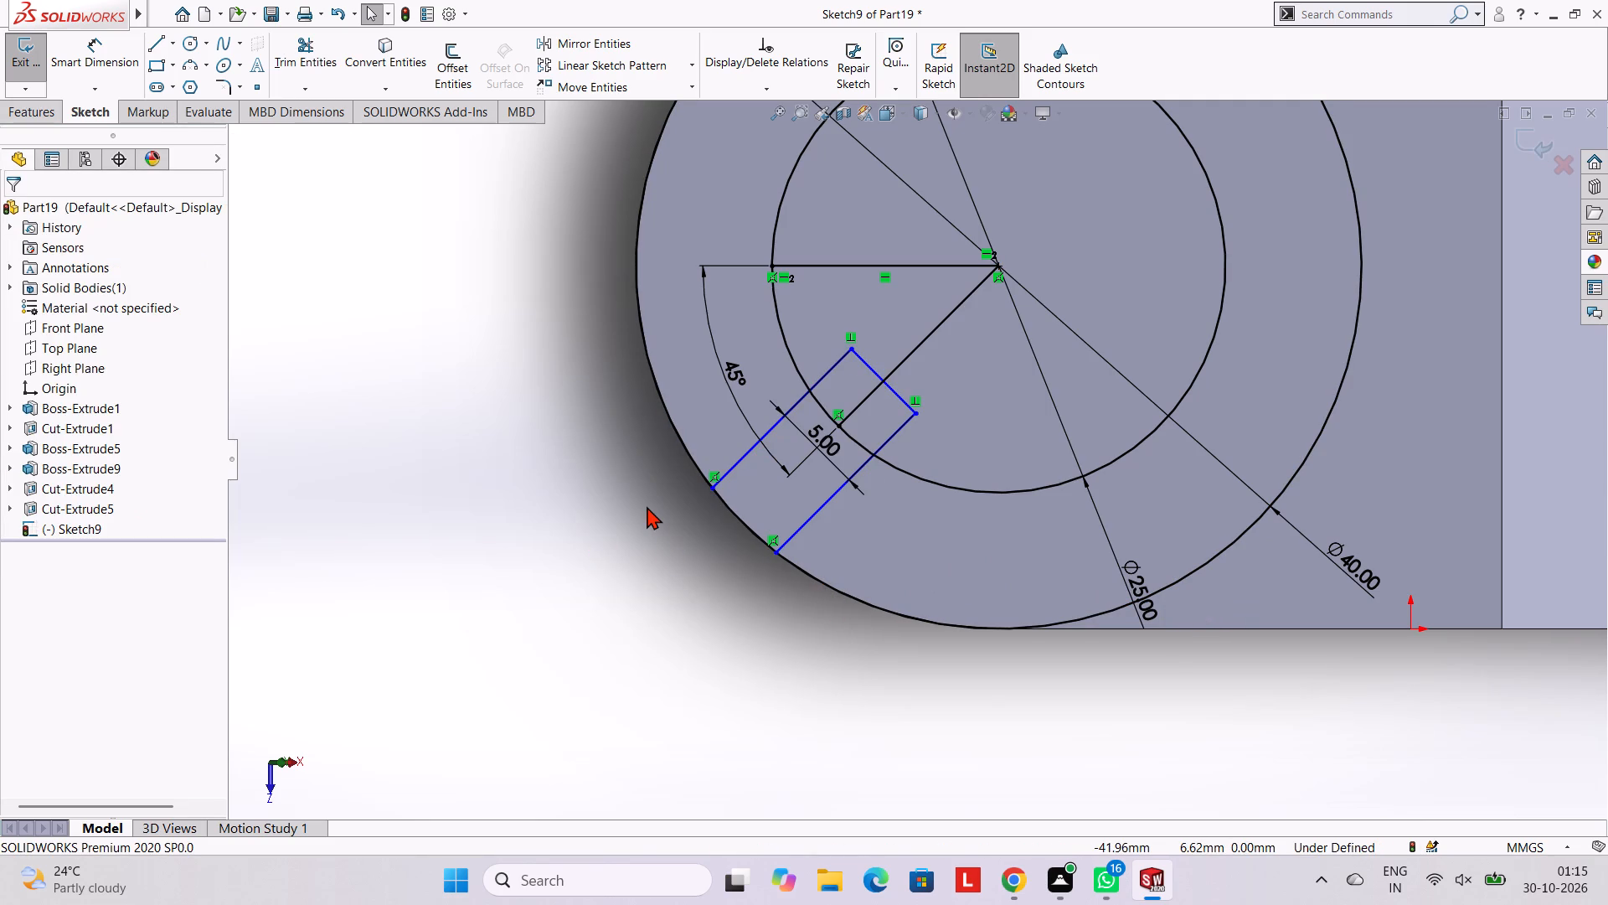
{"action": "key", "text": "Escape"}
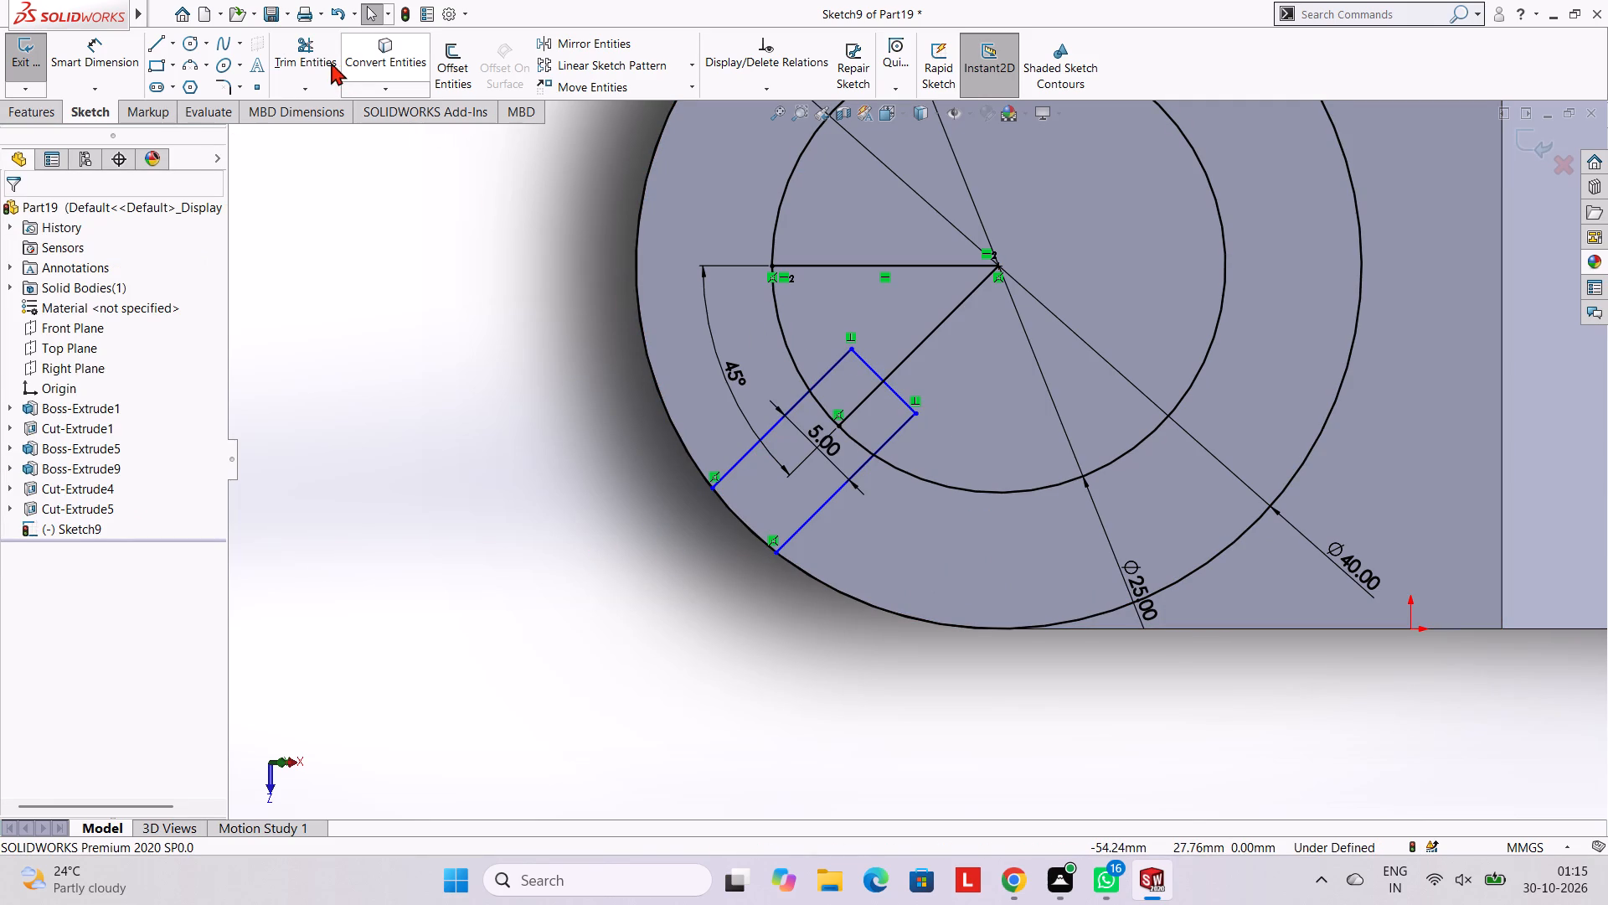
Trim the slot outline and angled line inside the 25 mm circle, plus the circle's arc between the two slot lines.
{"action": "left_click", "coordinate": [331, 62]}
{"action": "left_click", "coordinate": [657, 386]}
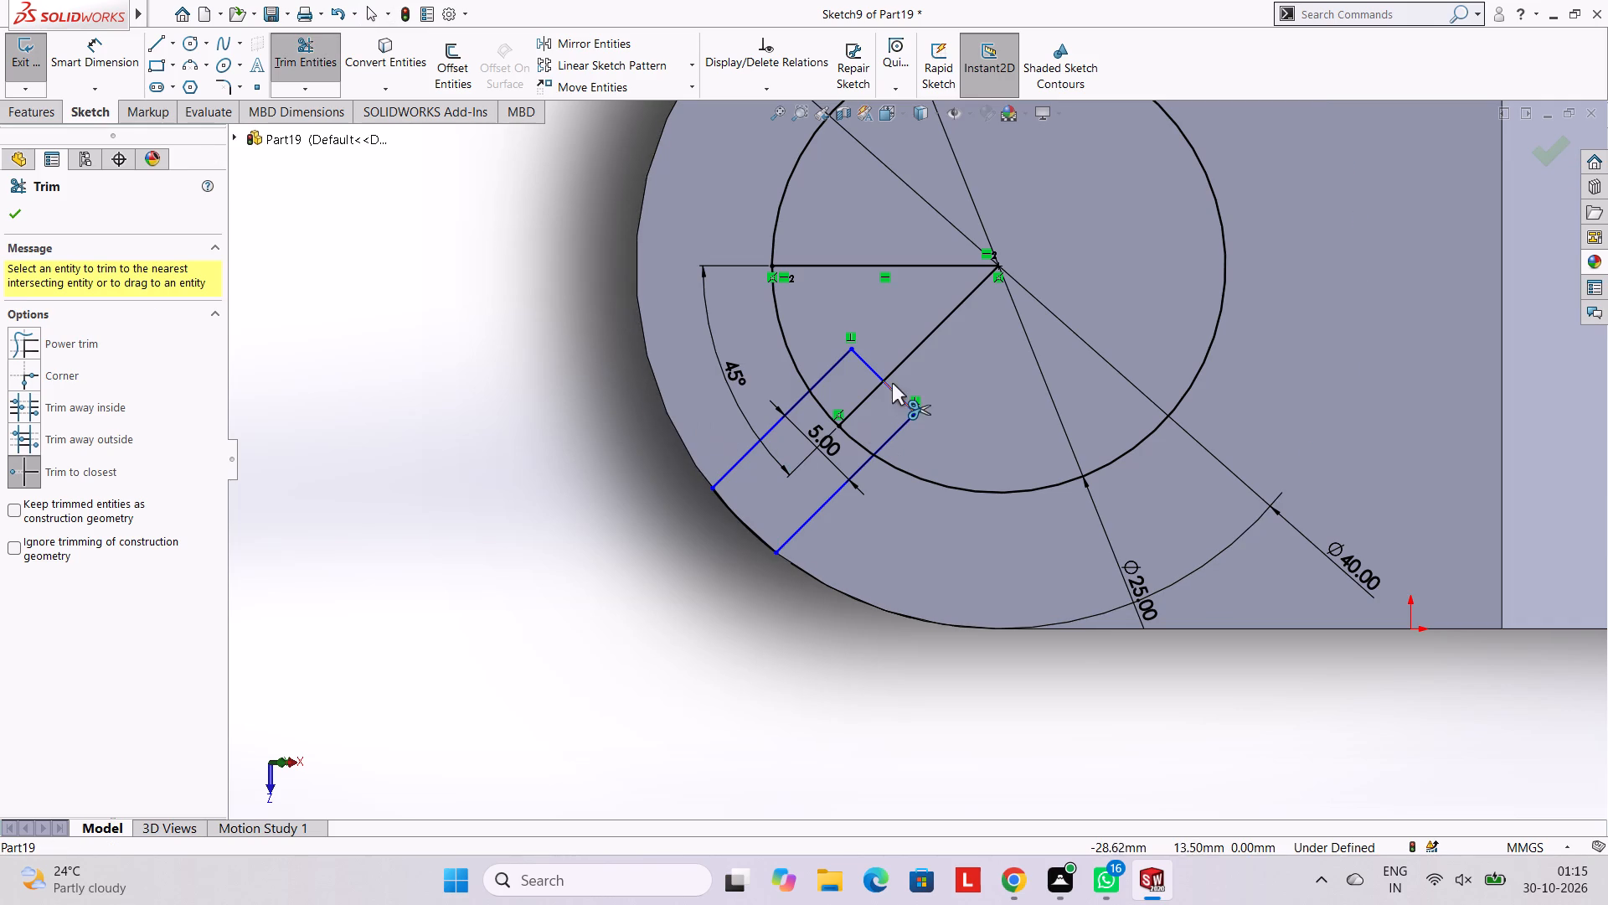
{"action": "left_click", "coordinate": [865, 365]}
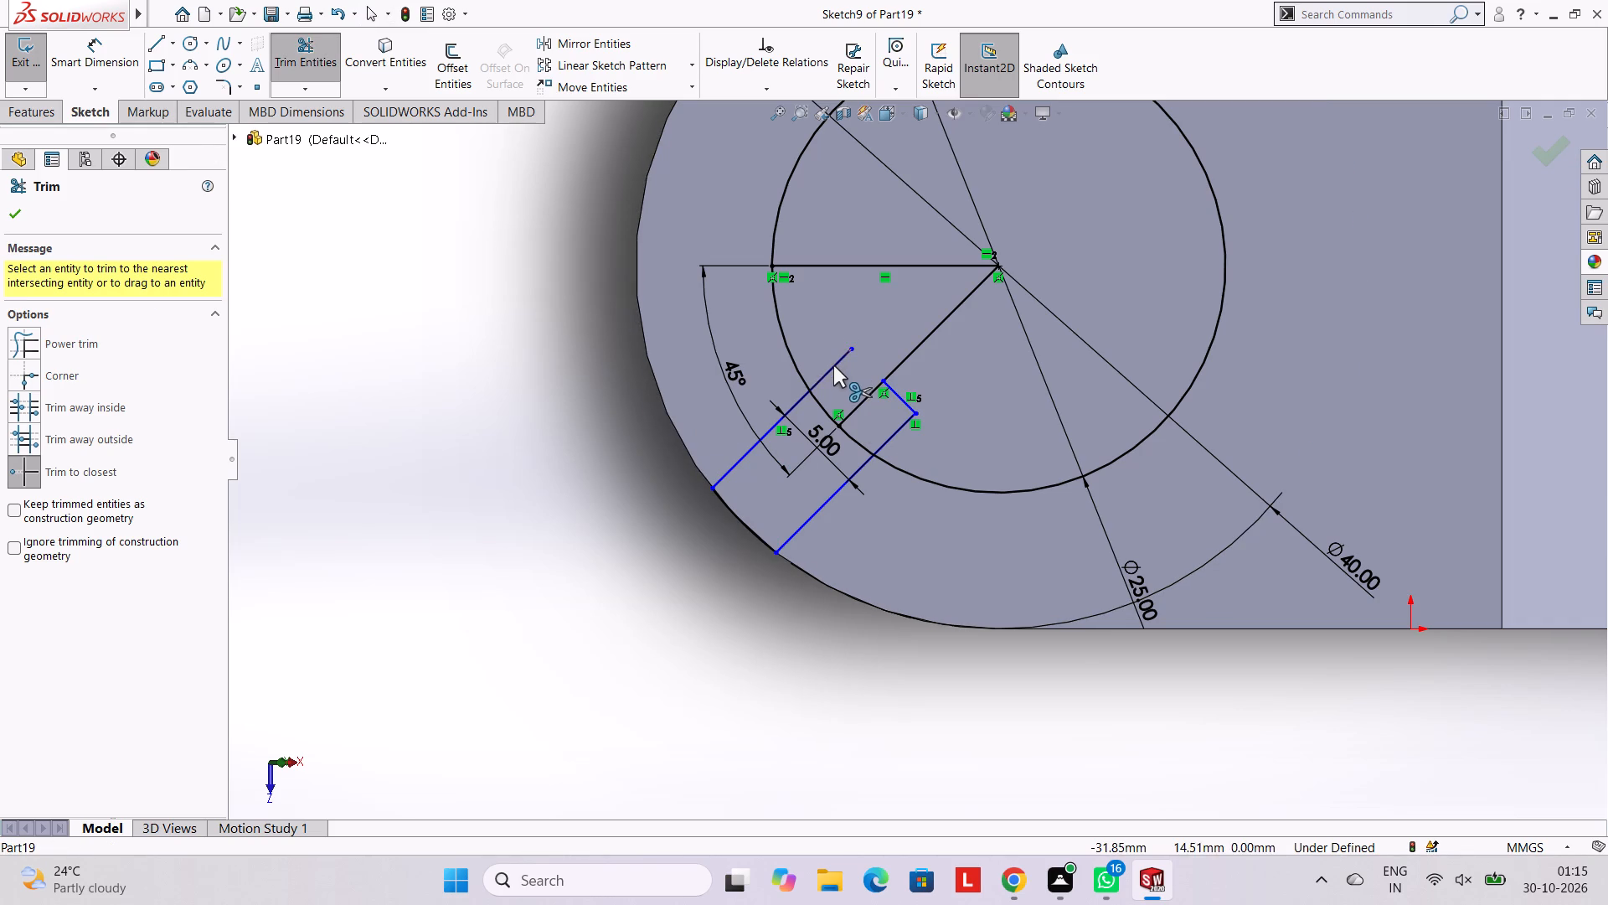
{"action": "left_click", "coordinate": [833, 365]}
{"action": "left_click", "coordinate": [867, 452]}
{"action": "left_click", "coordinate": [889, 440]}
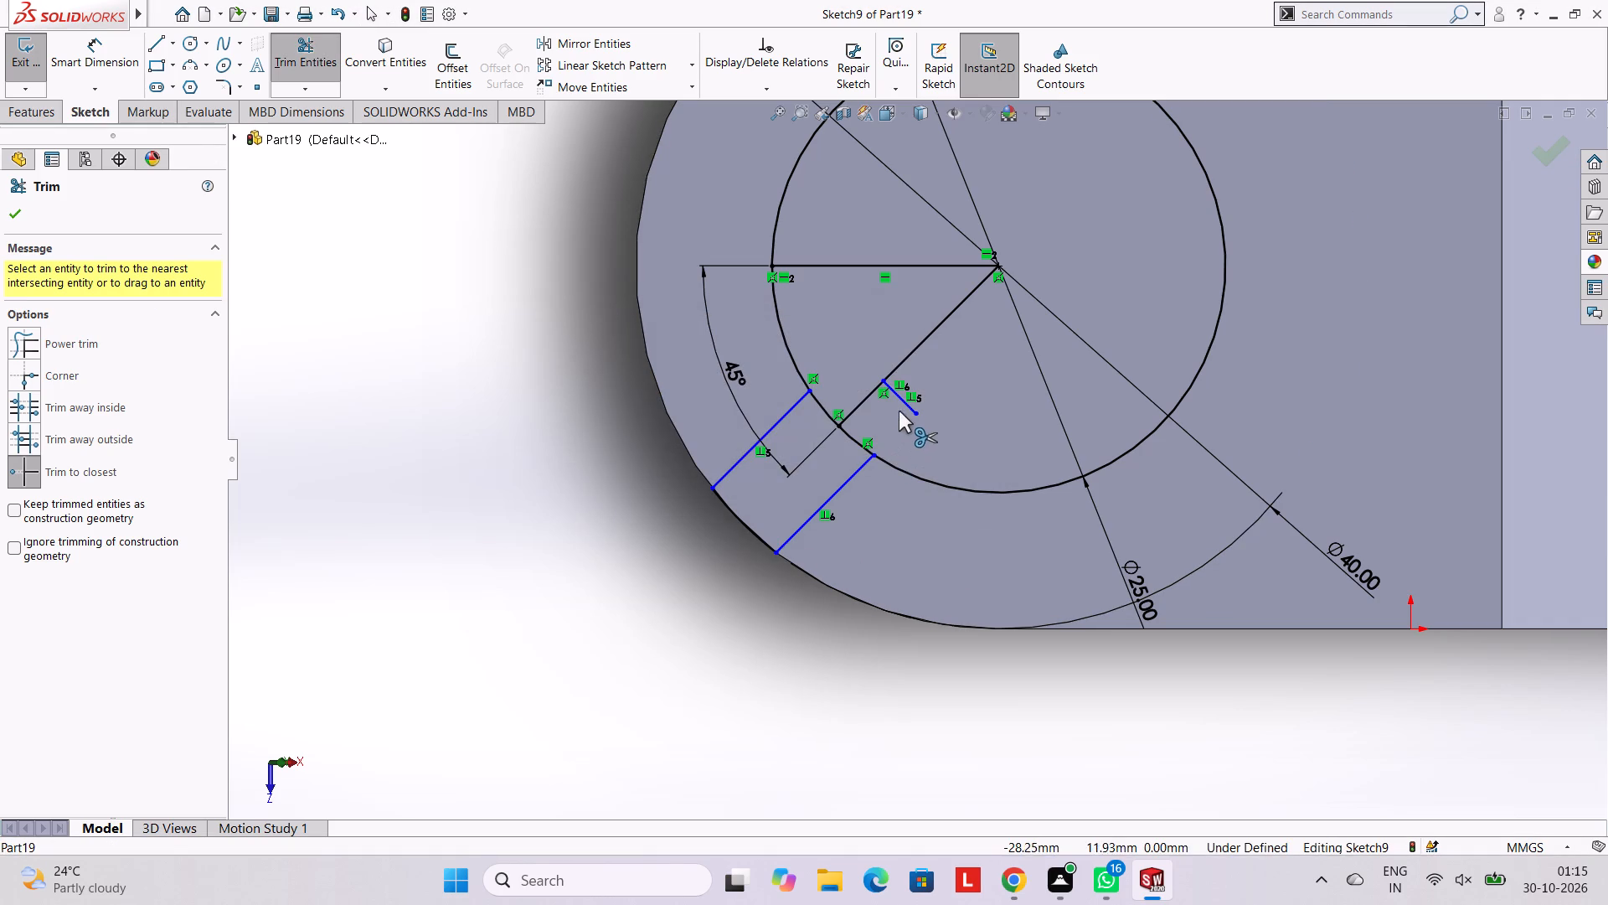
{"action": "left_click", "coordinate": [900, 395]}
{"action": "left_click", "coordinate": [855, 440]}
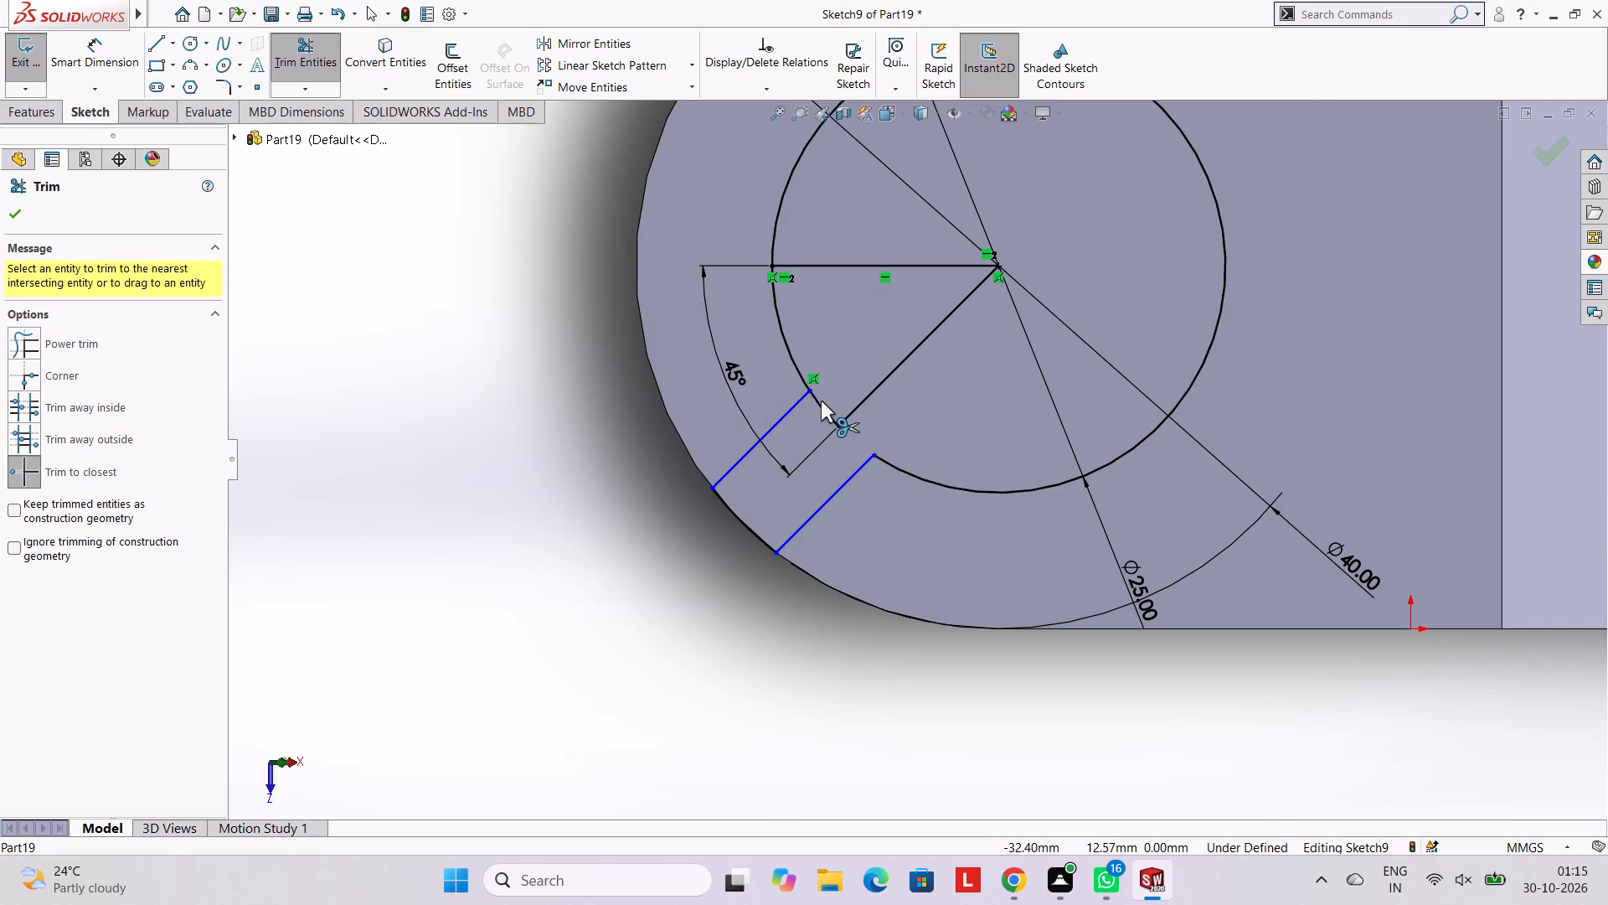
{"action": "left_click", "coordinate": [812, 397]}
{"action": "left_click", "coordinate": [856, 409]}
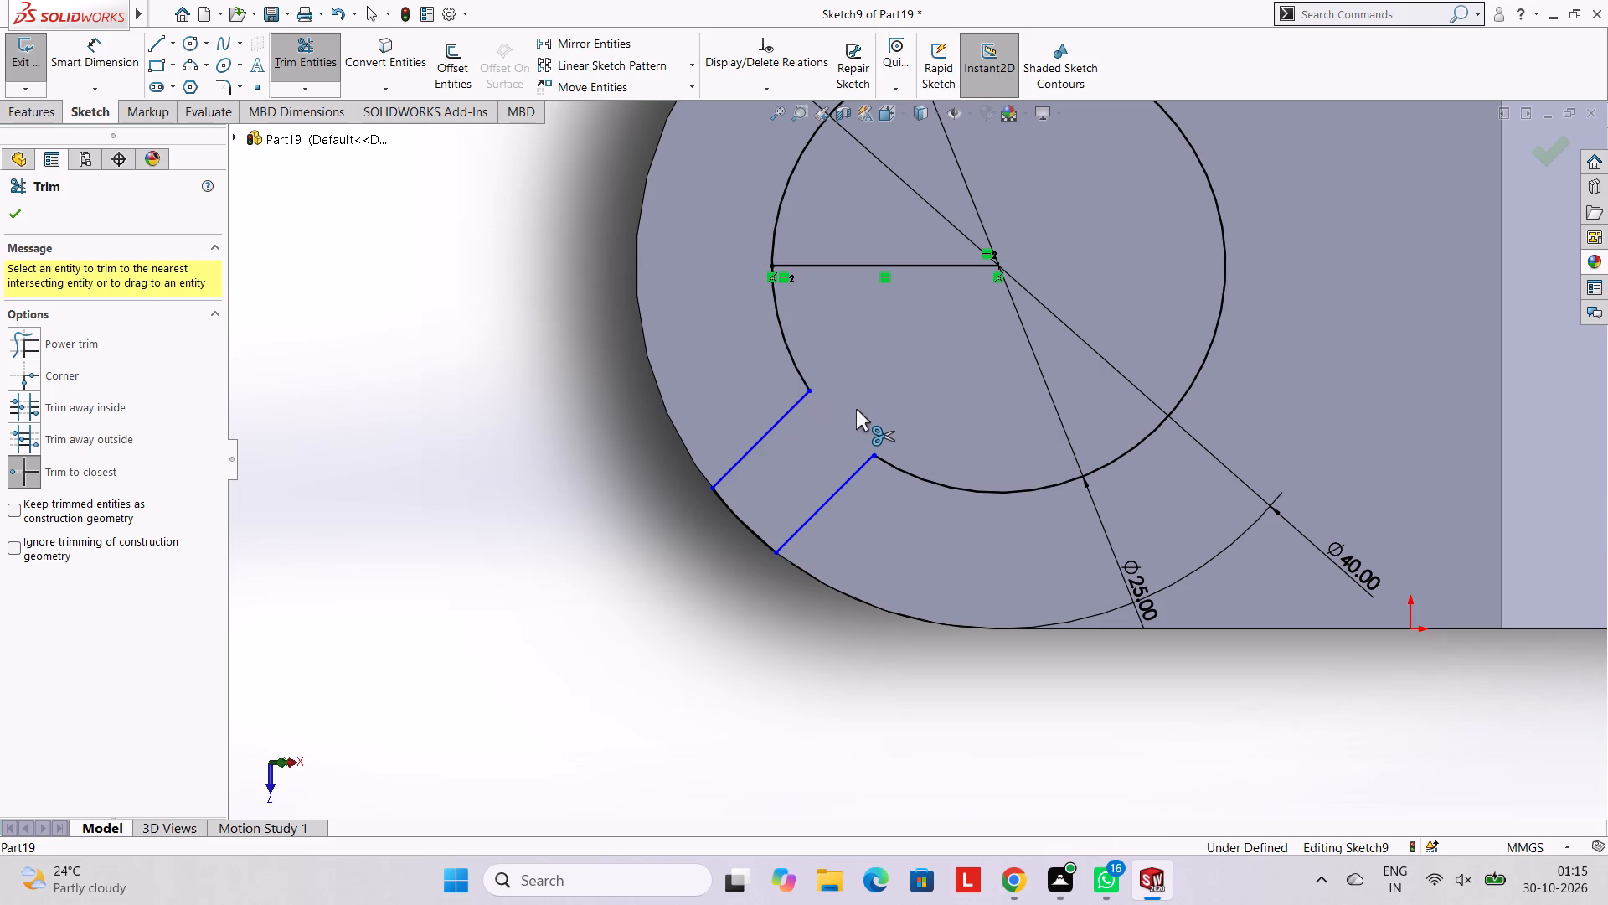
Add a horizontal dimension to the lower slot line below the round end, keeping its current value.
{"action": "scroll", "coordinate": [1197, 379], "scroll_direction": "up", "scroll_amount": 4}
{"action": "scroll", "coordinate": [1023, 416], "scroll_direction": "down", "scroll_amount": 3}
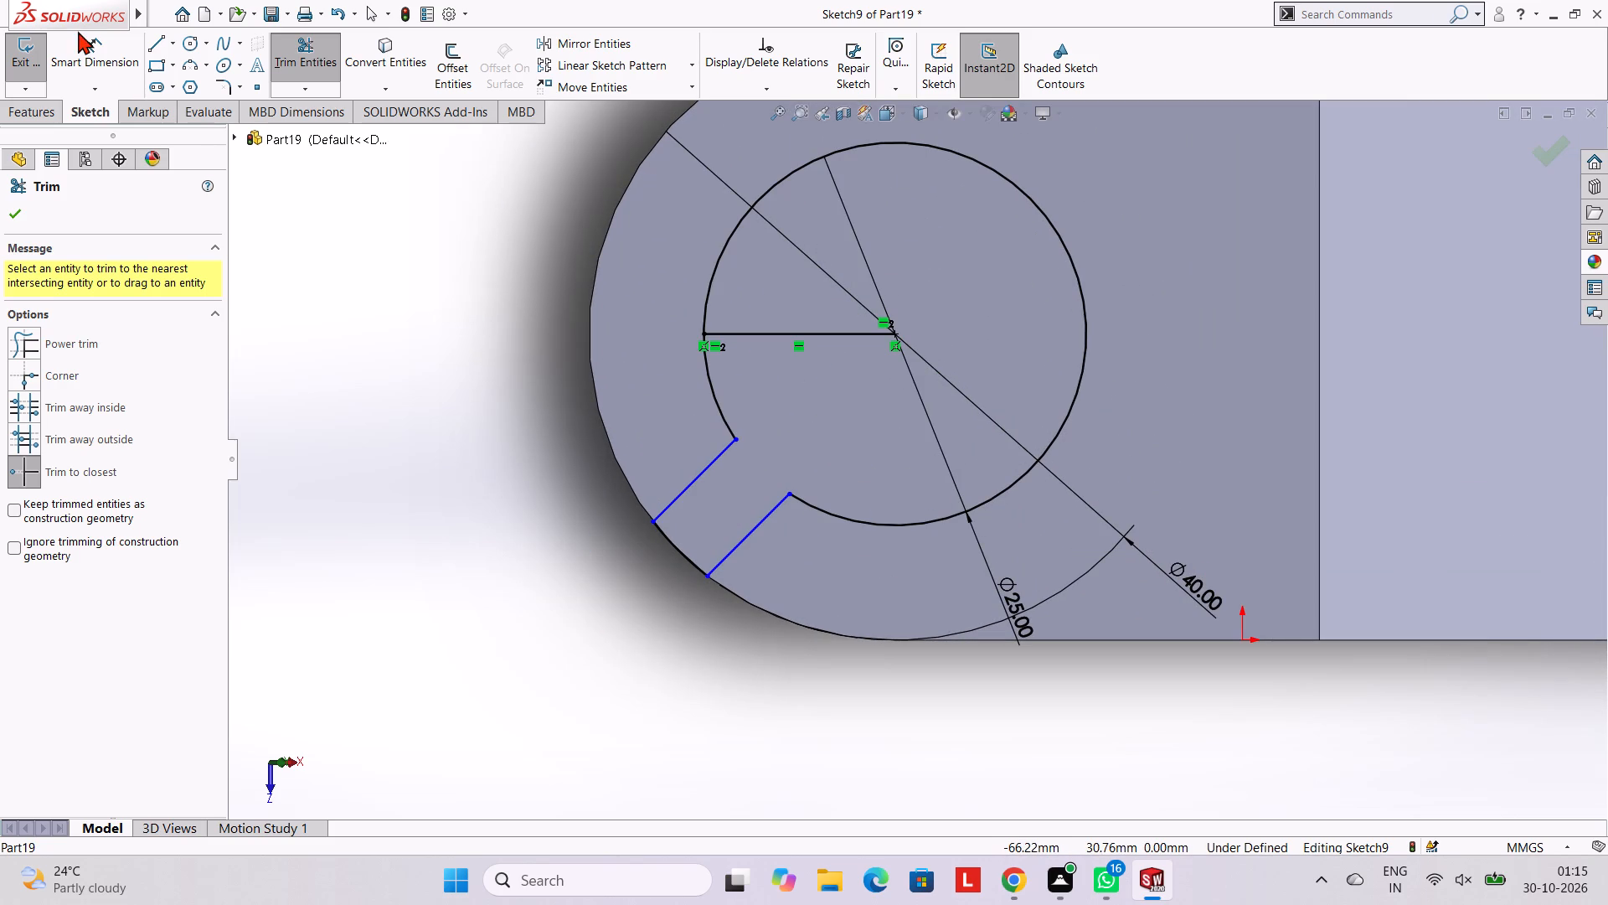
{"action": "left_click", "coordinate": [85, 55]}
{"action": "left_click", "coordinate": [746, 539]}
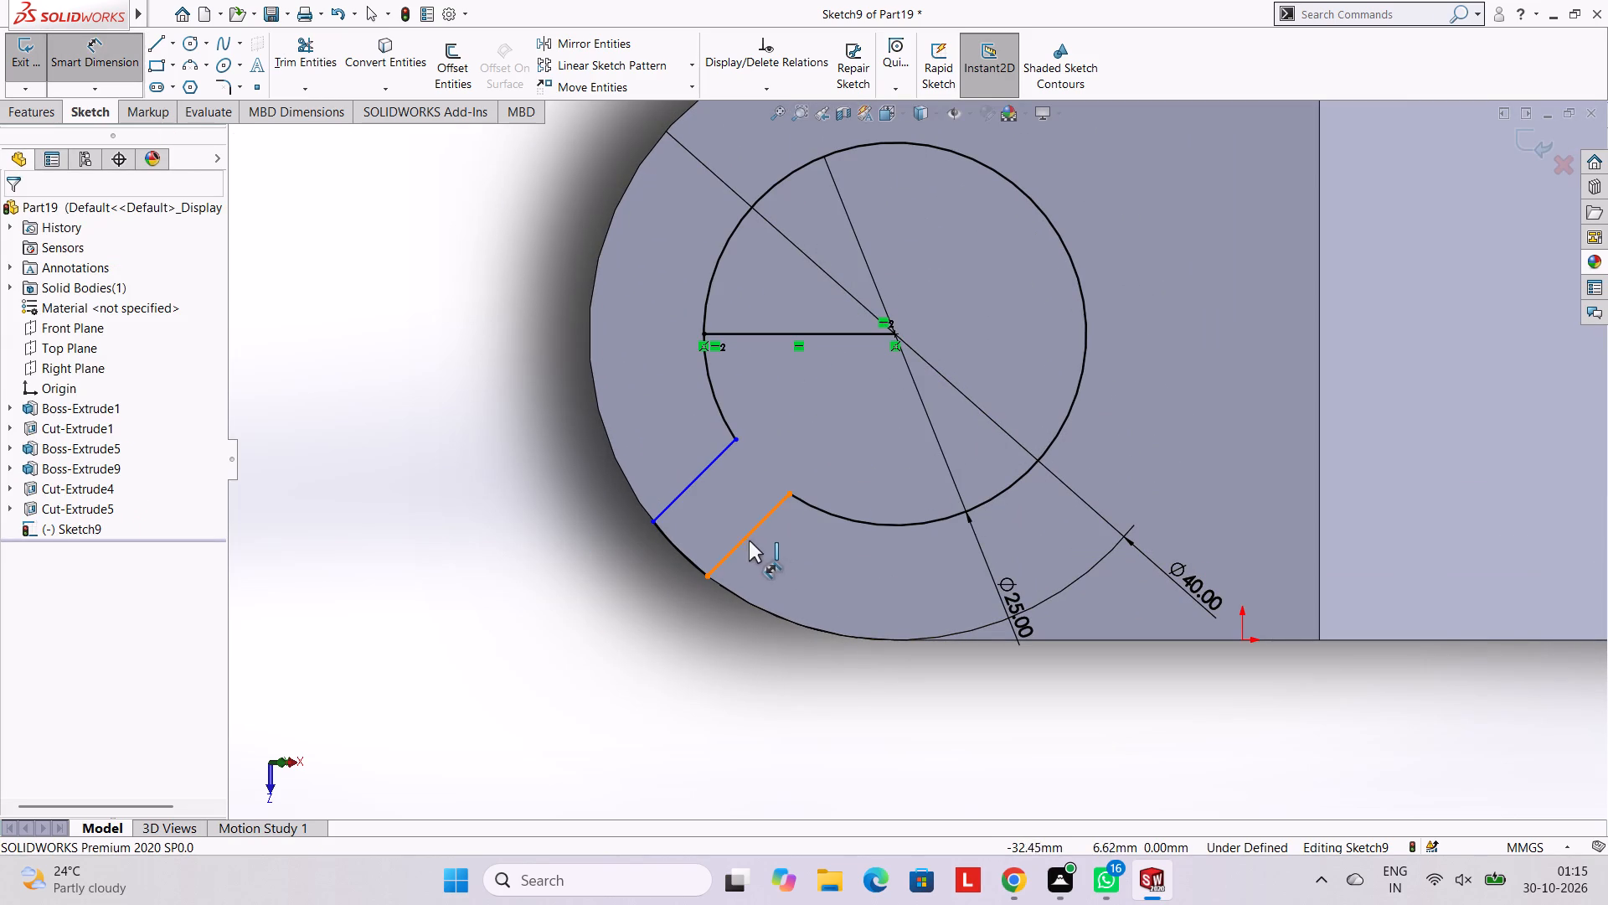
{"action": "left_click", "coordinate": [769, 686]}
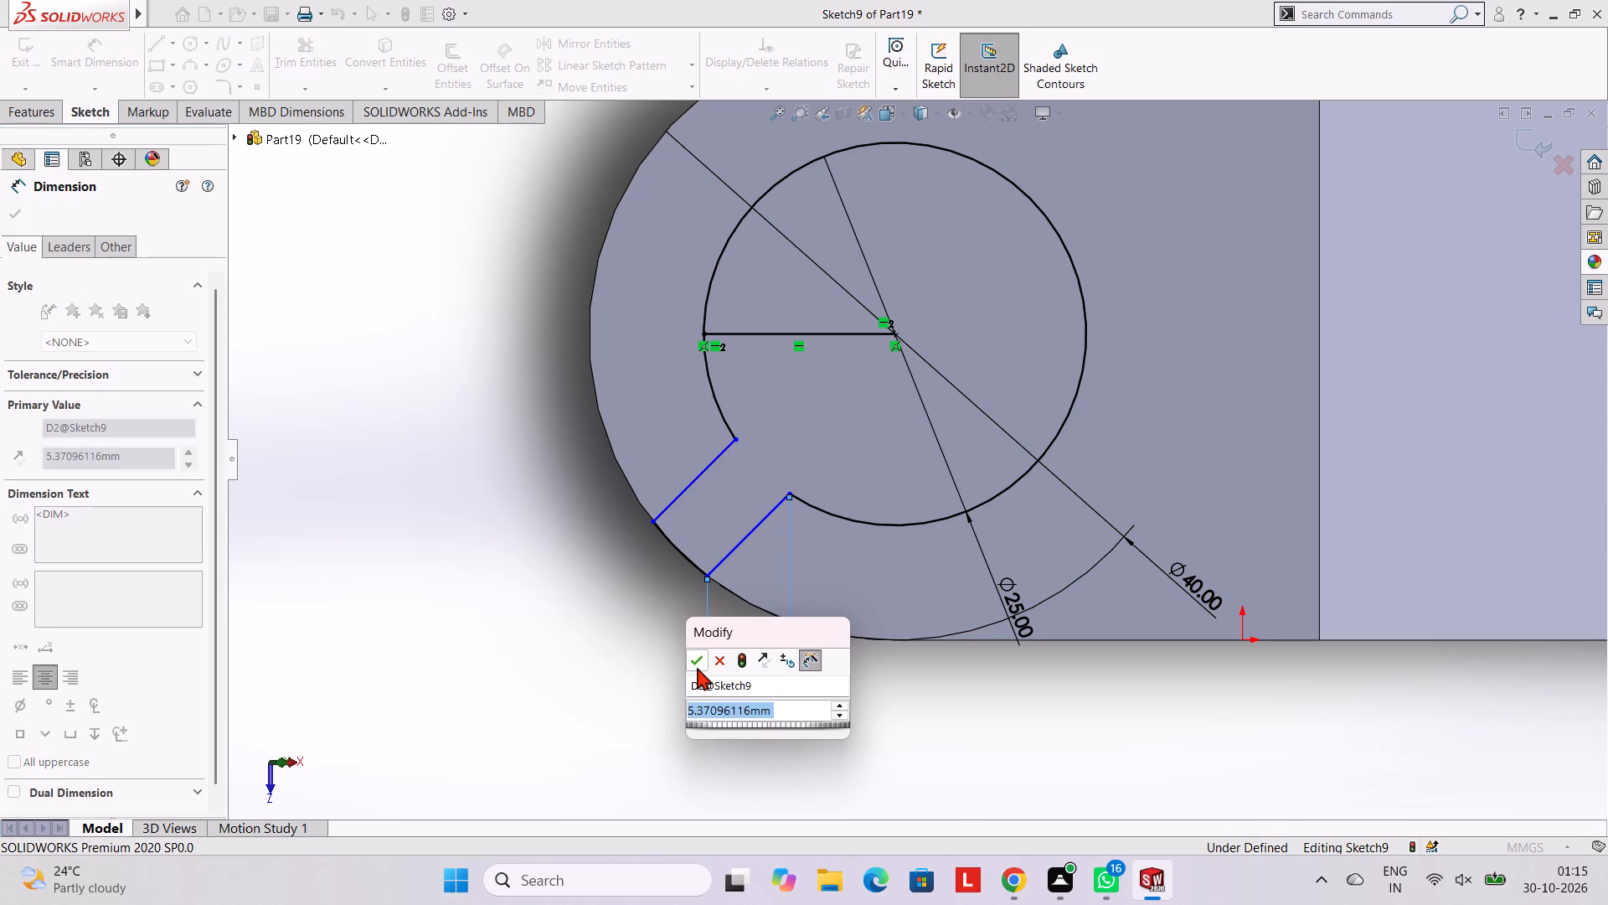
{"action": "left_click", "coordinate": [697, 666]}
{"action": "left_click", "coordinate": [569, 623]}
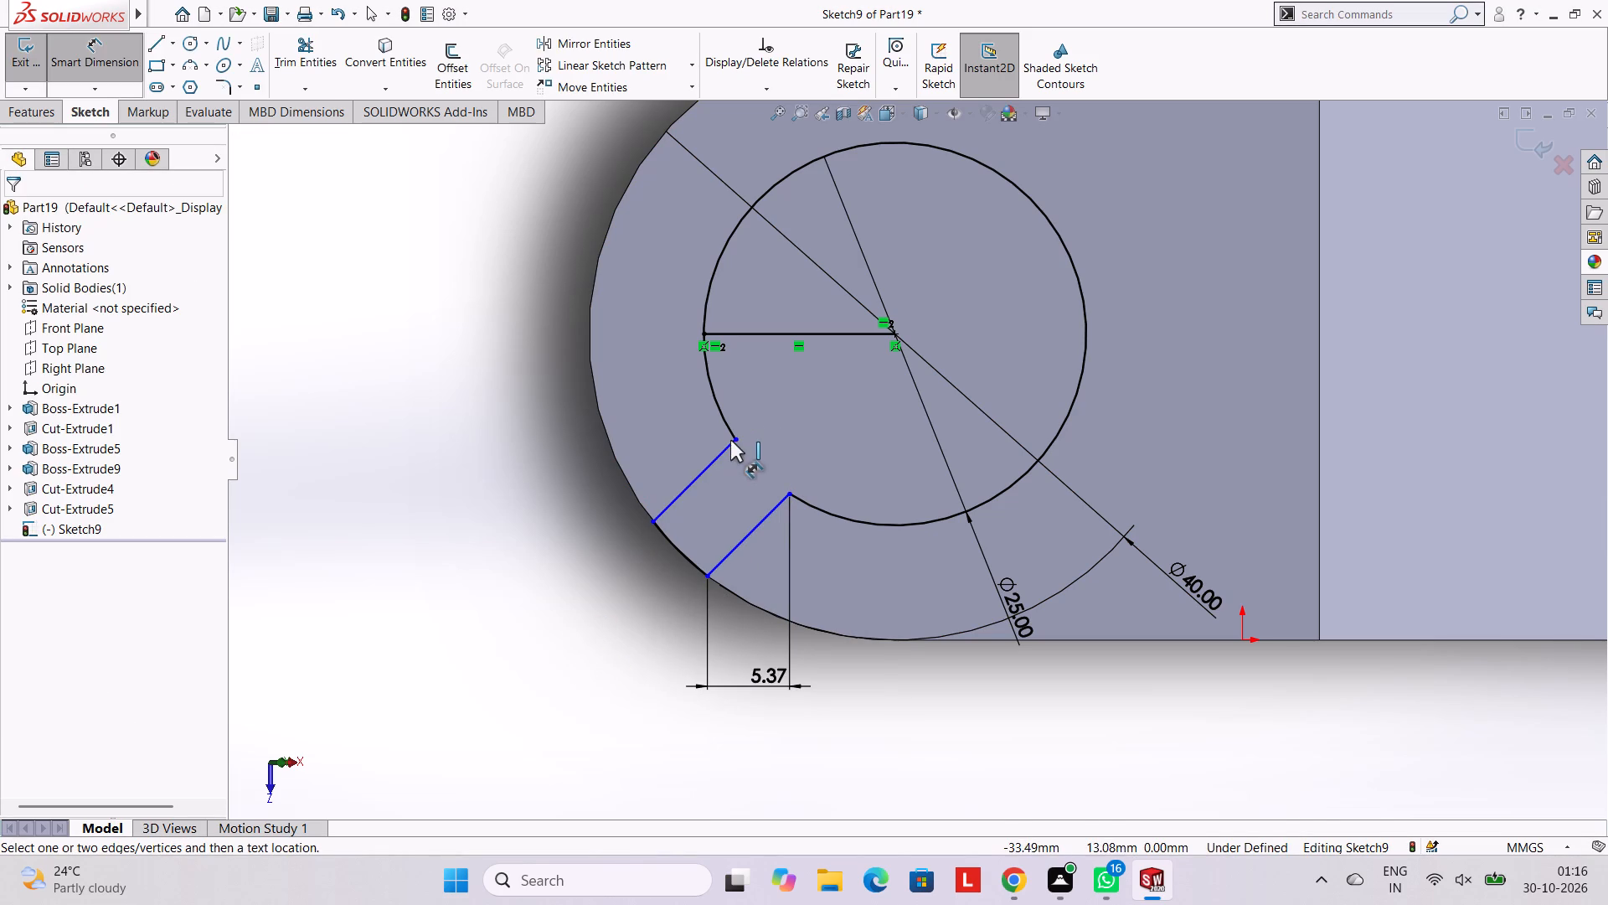
Trim away the horizontal reference line inside the 25 mm circle.
{"action": "scroll", "coordinate": [784, 427], "scroll_direction": "up", "scroll_amount": 2}
{"action": "left_click", "coordinate": [327, 64]}
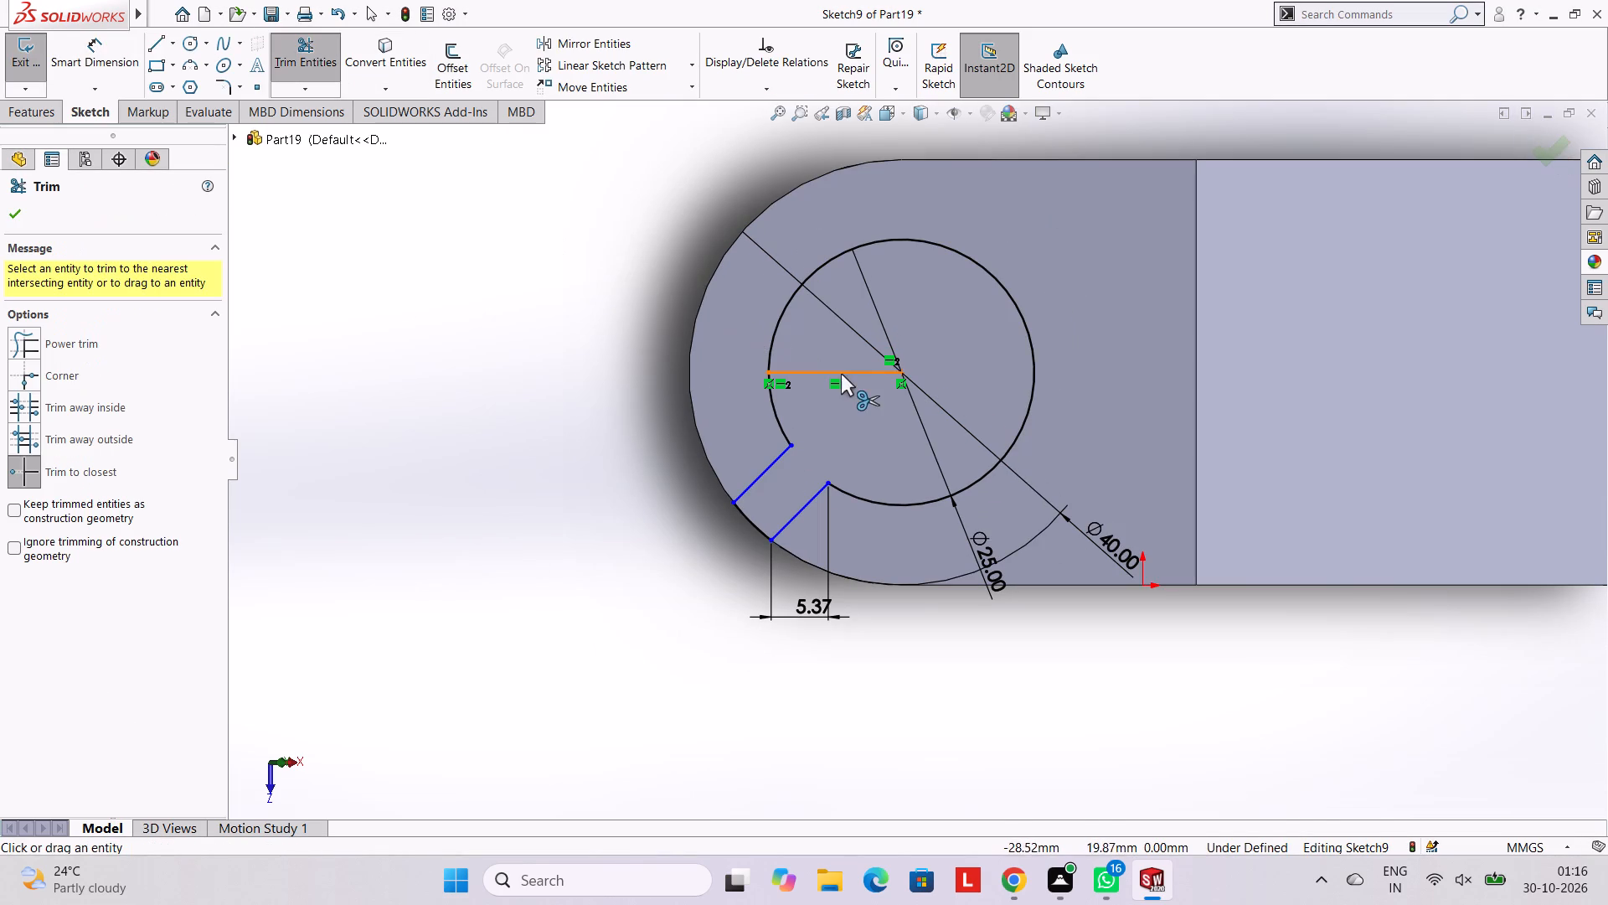
{"action": "left_click", "coordinate": [832, 372]}
{"action": "scroll", "coordinate": [1042, 435], "scroll_direction": "up", "scroll_amount": 2}
{"action": "scroll", "coordinate": [1030, 427], "scroll_direction": "down", "scroll_amount": 1}
{"action": "scroll", "coordinate": [1011, 438], "scroll_direction": "up", "scroll_amount": 1}
{"action": "scroll", "coordinate": [1011, 438], "scroll_direction": "down", "scroll_amount": 2}
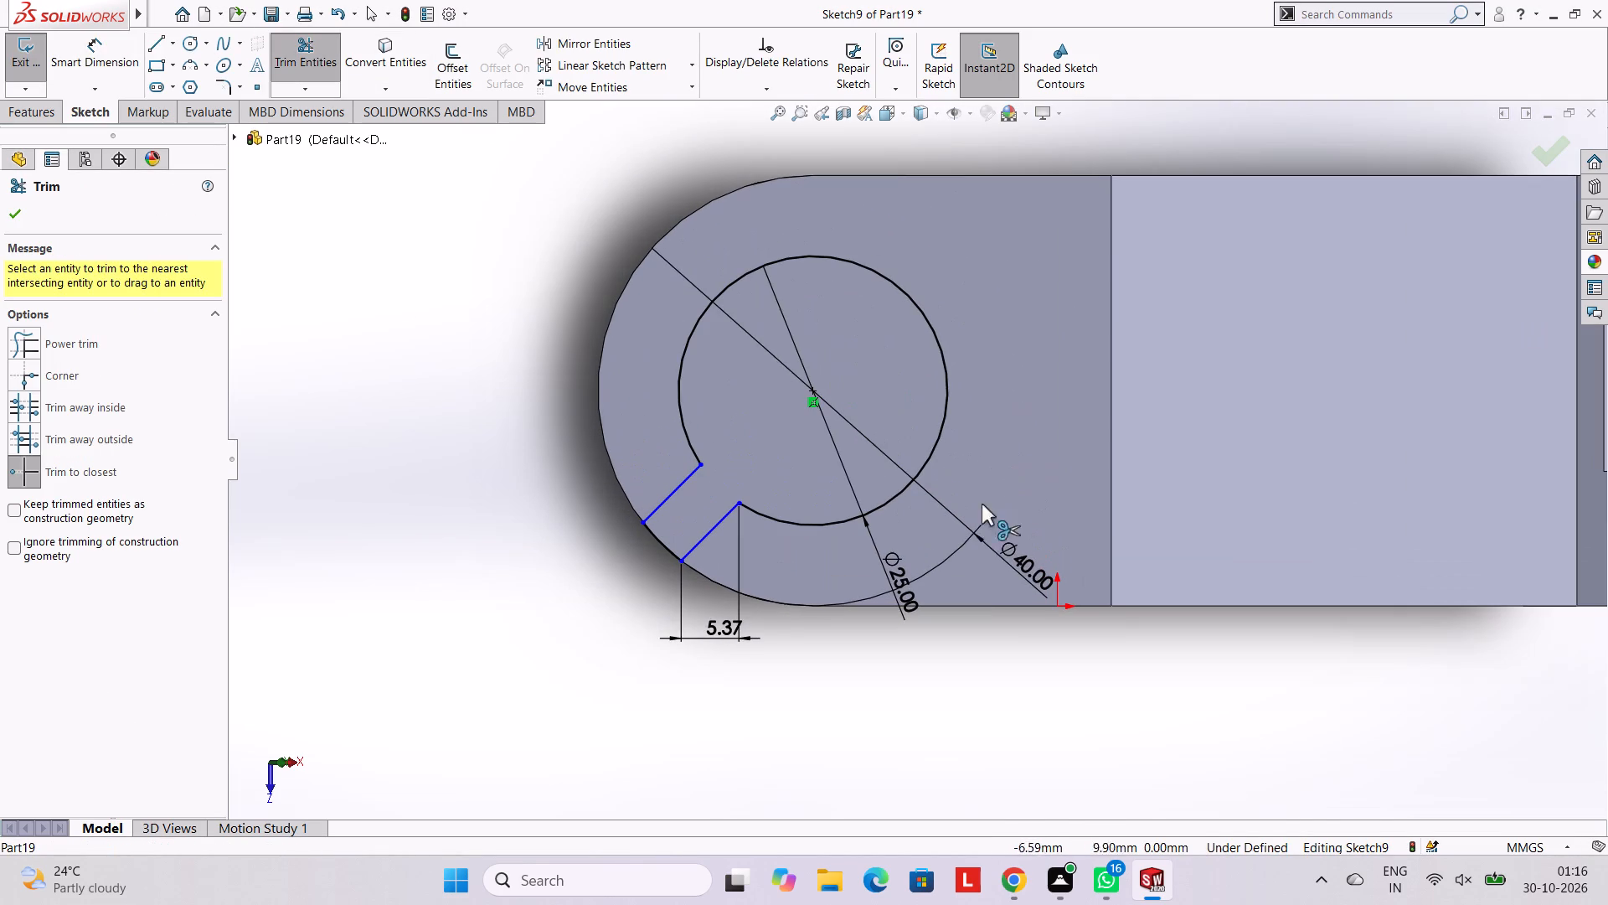
{"action": "scroll", "coordinate": [825, 380], "scroll_direction": "down", "scroll_amount": 1}
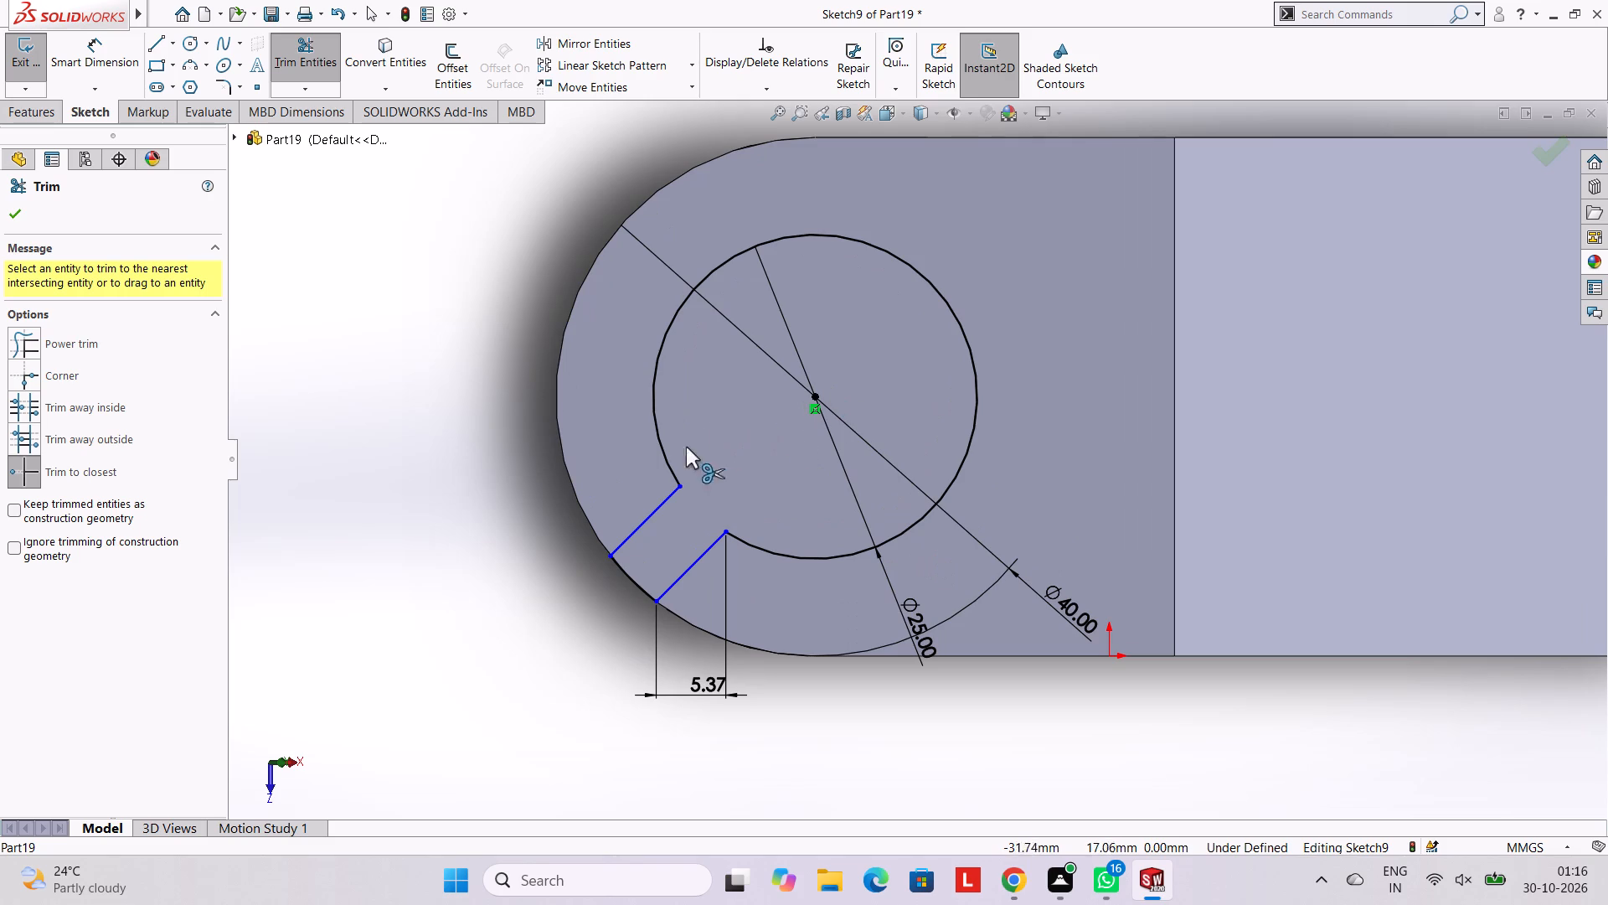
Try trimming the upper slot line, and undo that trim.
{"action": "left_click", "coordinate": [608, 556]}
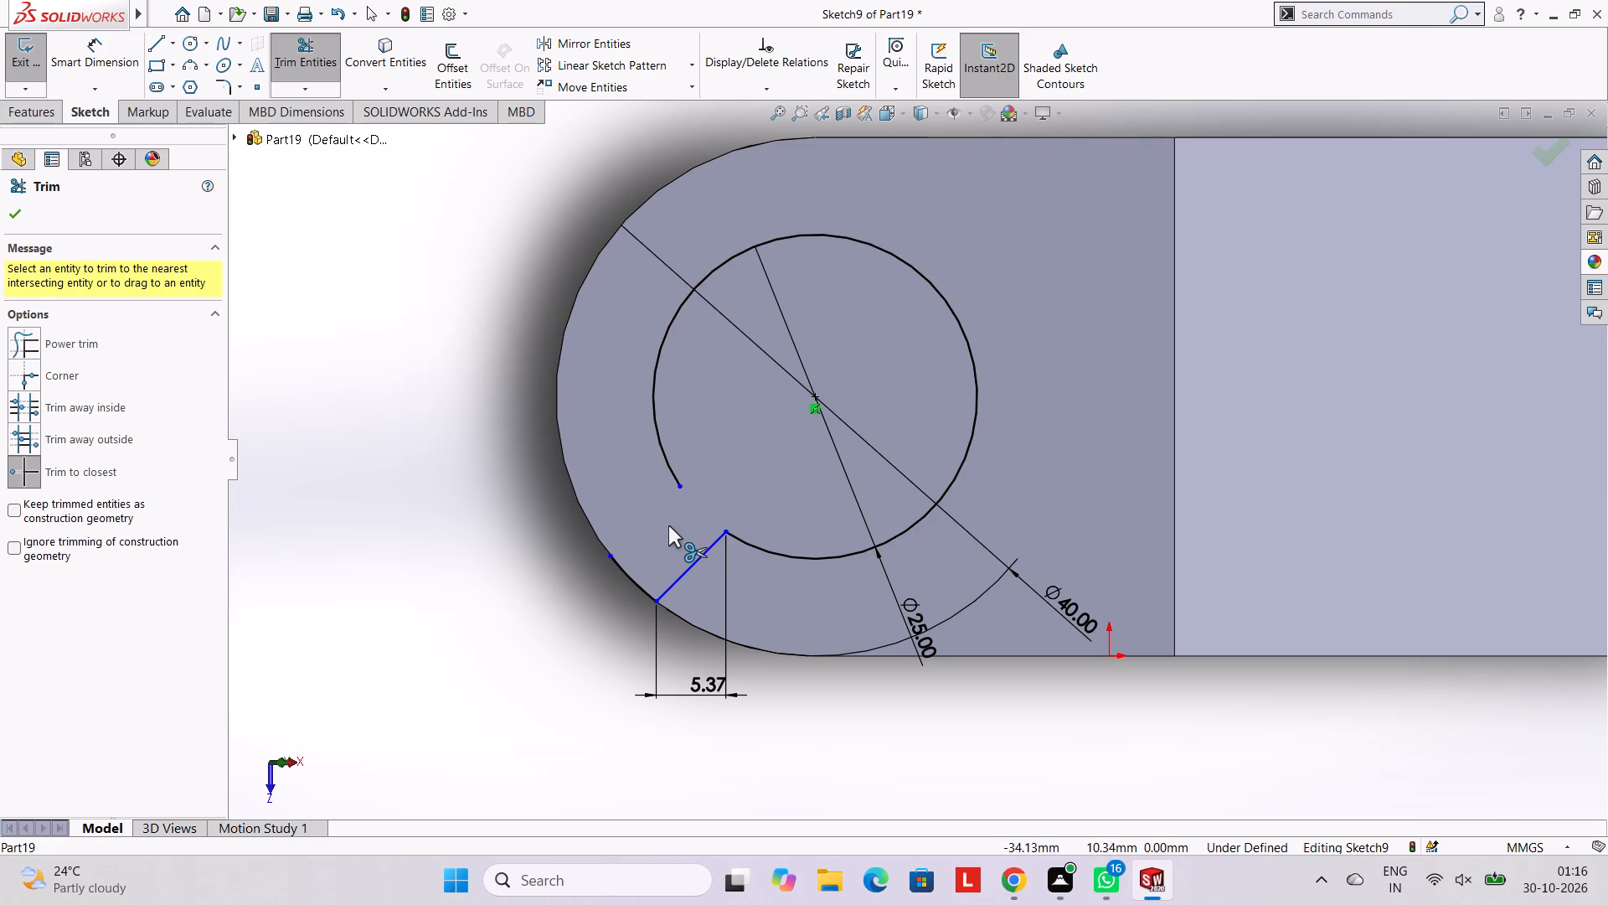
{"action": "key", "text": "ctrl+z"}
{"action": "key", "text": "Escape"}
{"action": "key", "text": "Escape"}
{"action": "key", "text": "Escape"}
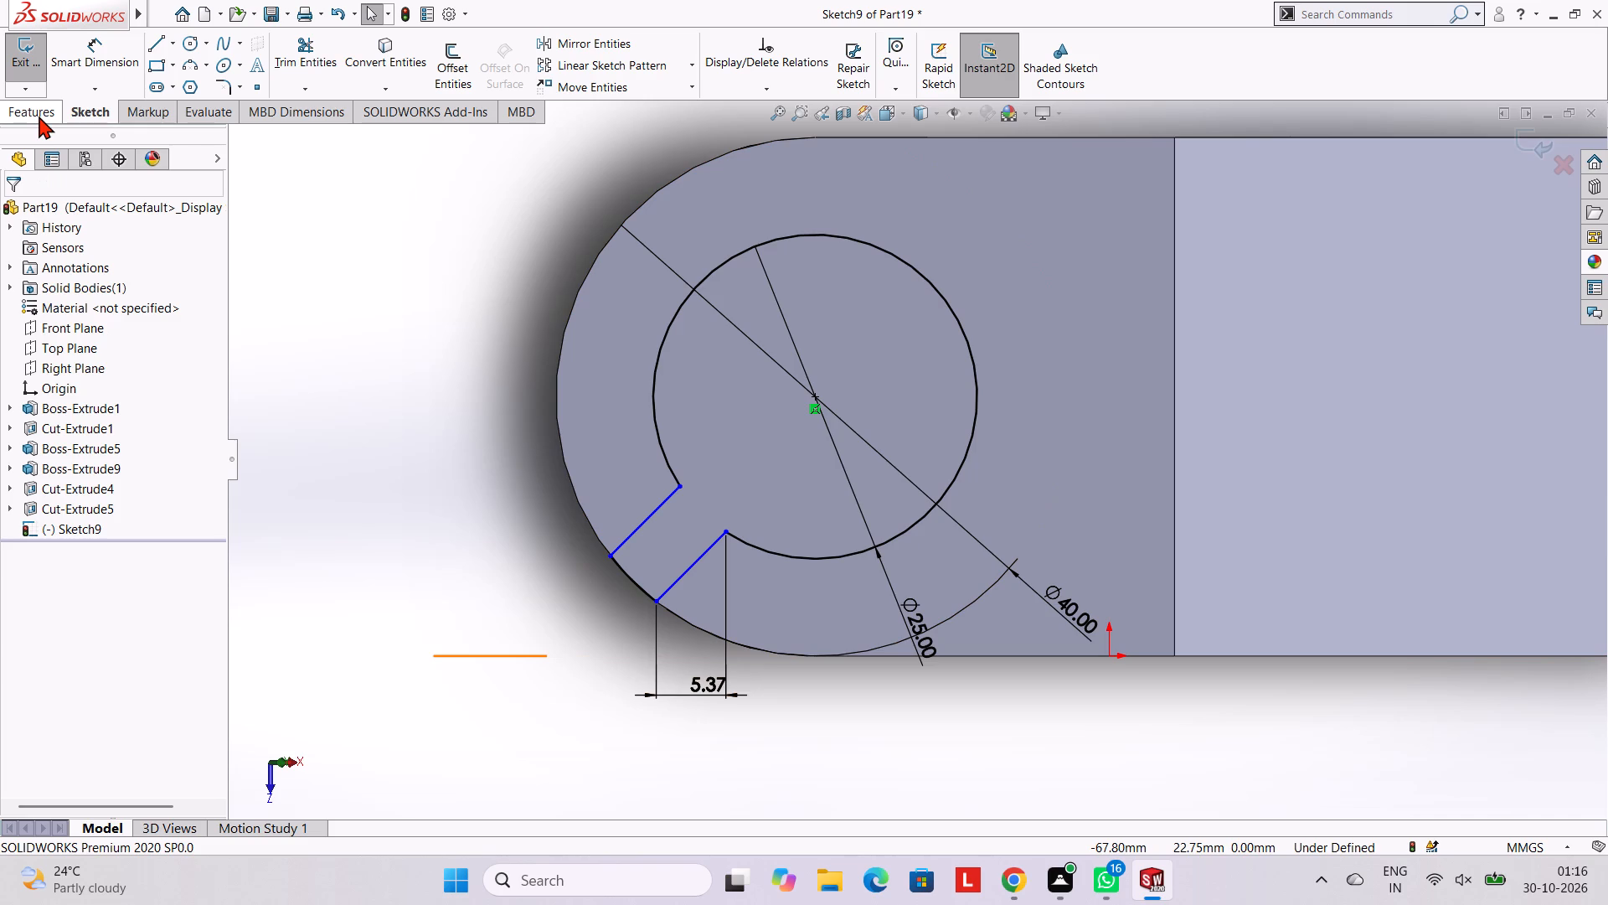
Dimension the horizontal distance between the two endpoints of the upper slot line, keeping its current value.
{"action": "left_click", "coordinate": [97, 62]}
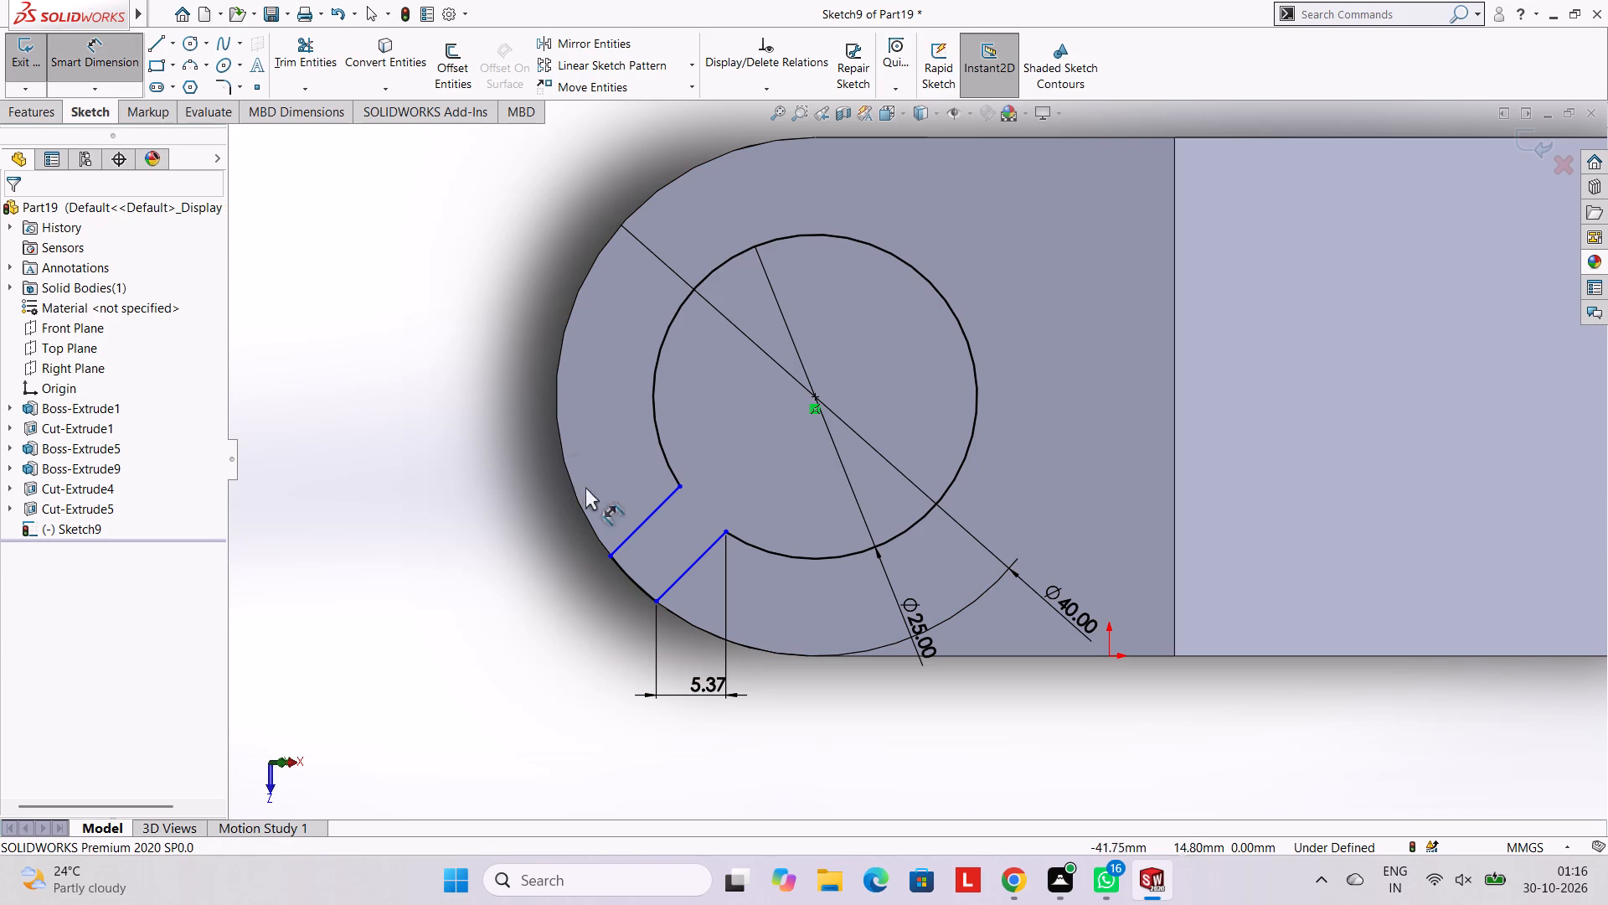
{"action": "left_click", "coordinate": [678, 484]}
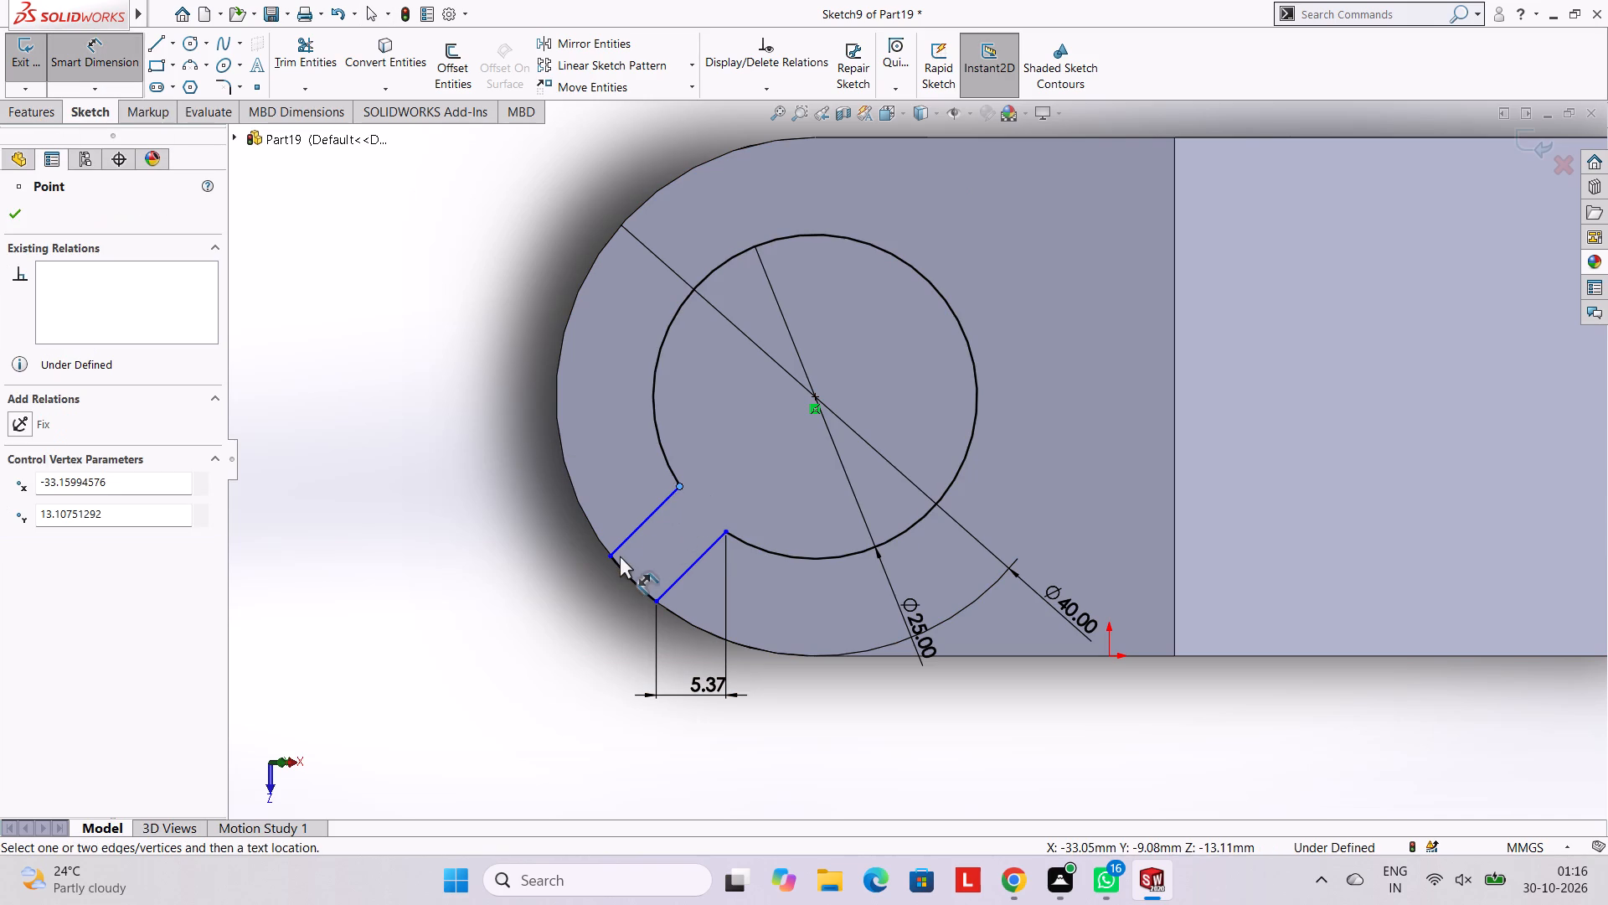
{"action": "left_click", "coordinate": [614, 556]}
{"action": "left_click", "coordinate": [630, 428]}
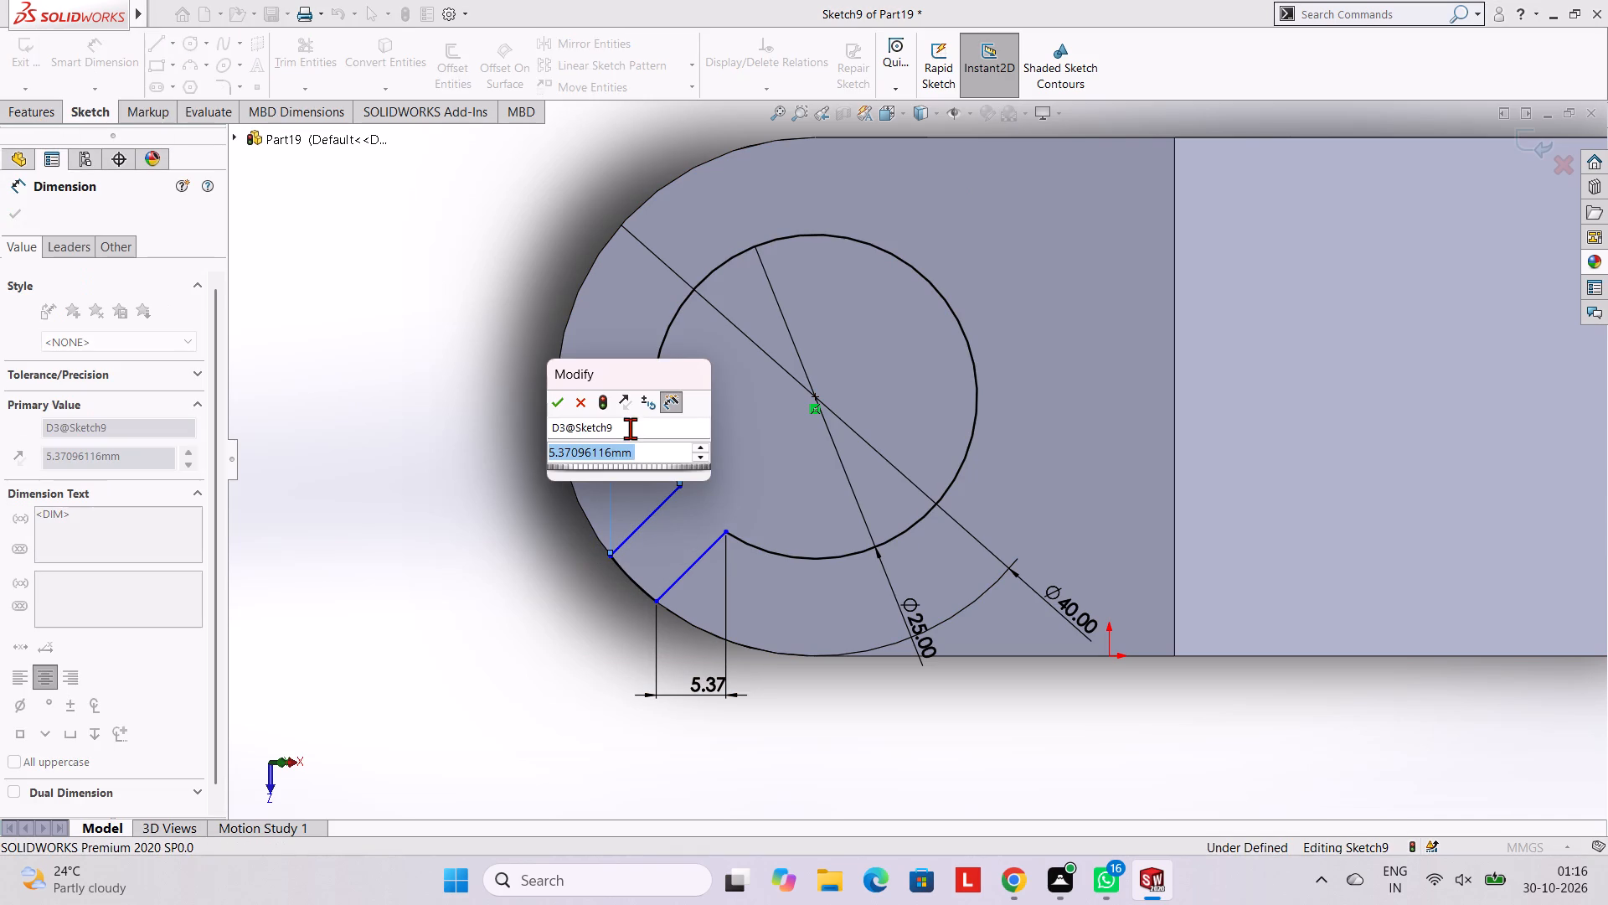
{"action": "left_click", "coordinate": [556, 398]}
{"action": "left_click", "coordinate": [601, 308]}
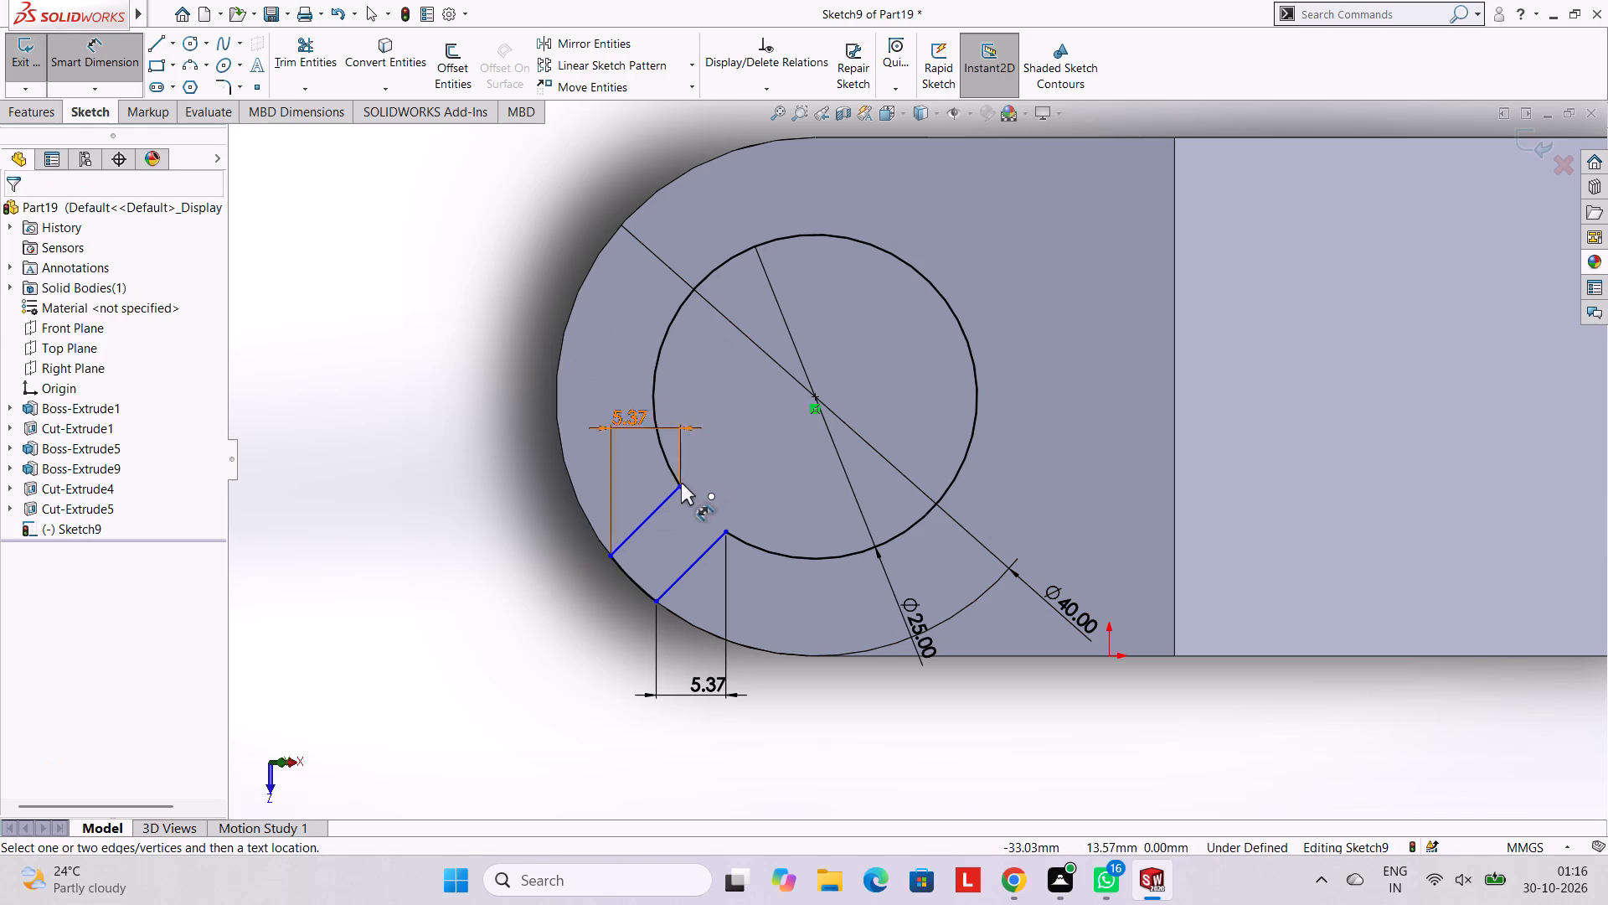
Dimension the vertical distance from each slot line's inner endpoint to the round end's centre, keeping the current values.
{"action": "left_click", "coordinate": [679, 485]}
{"action": "left_click", "coordinate": [580, 505]}
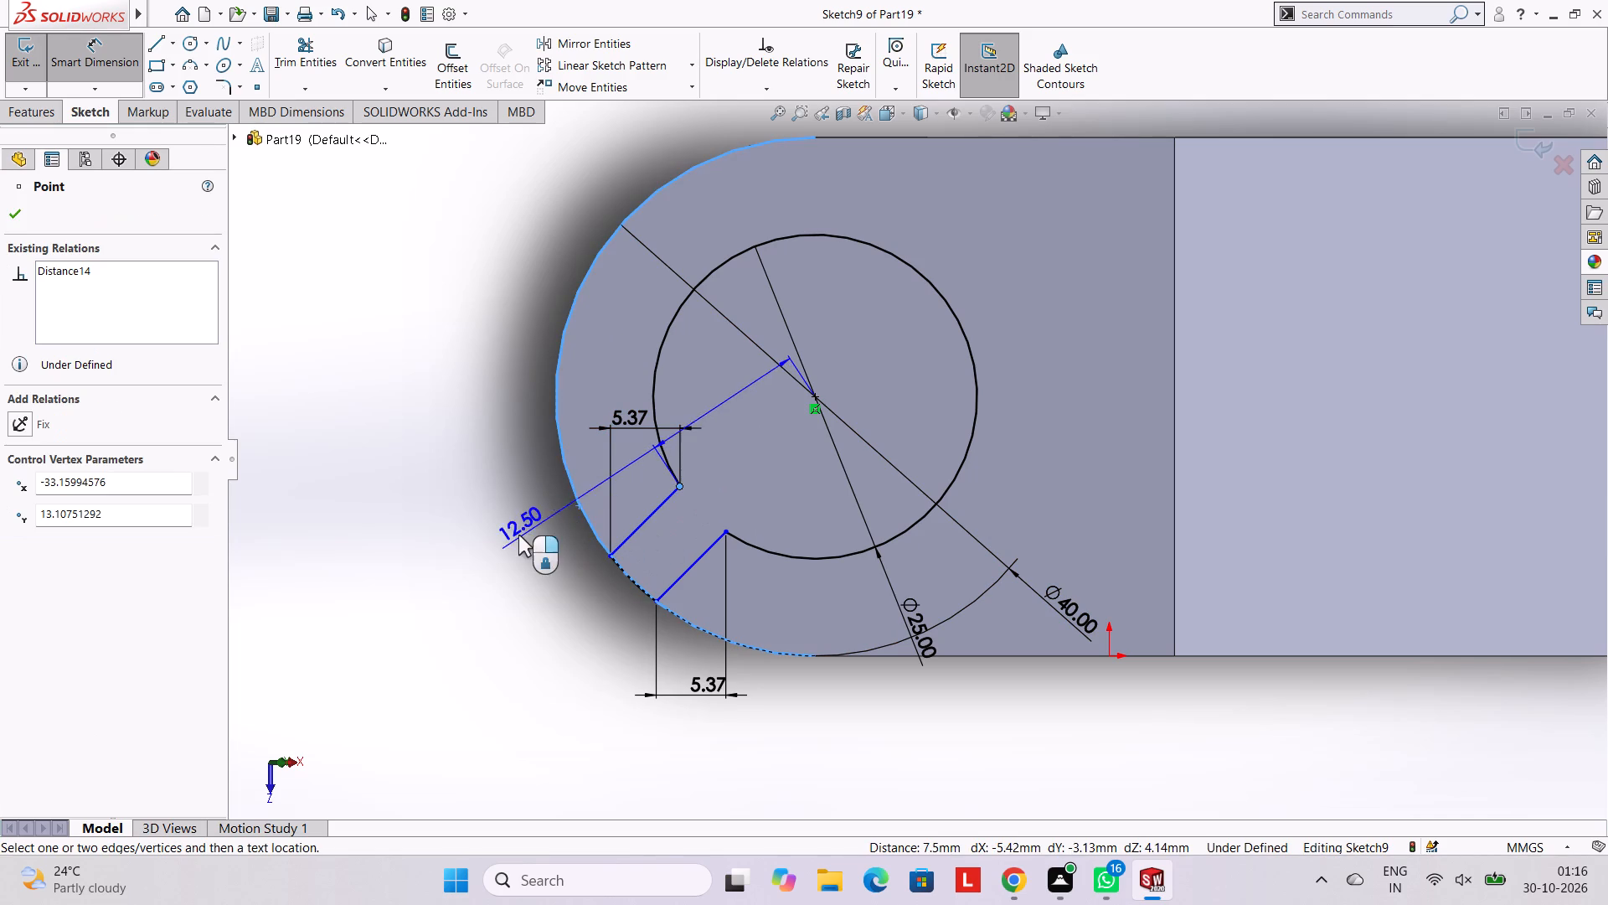
{"action": "left_click", "coordinate": [495, 461]}
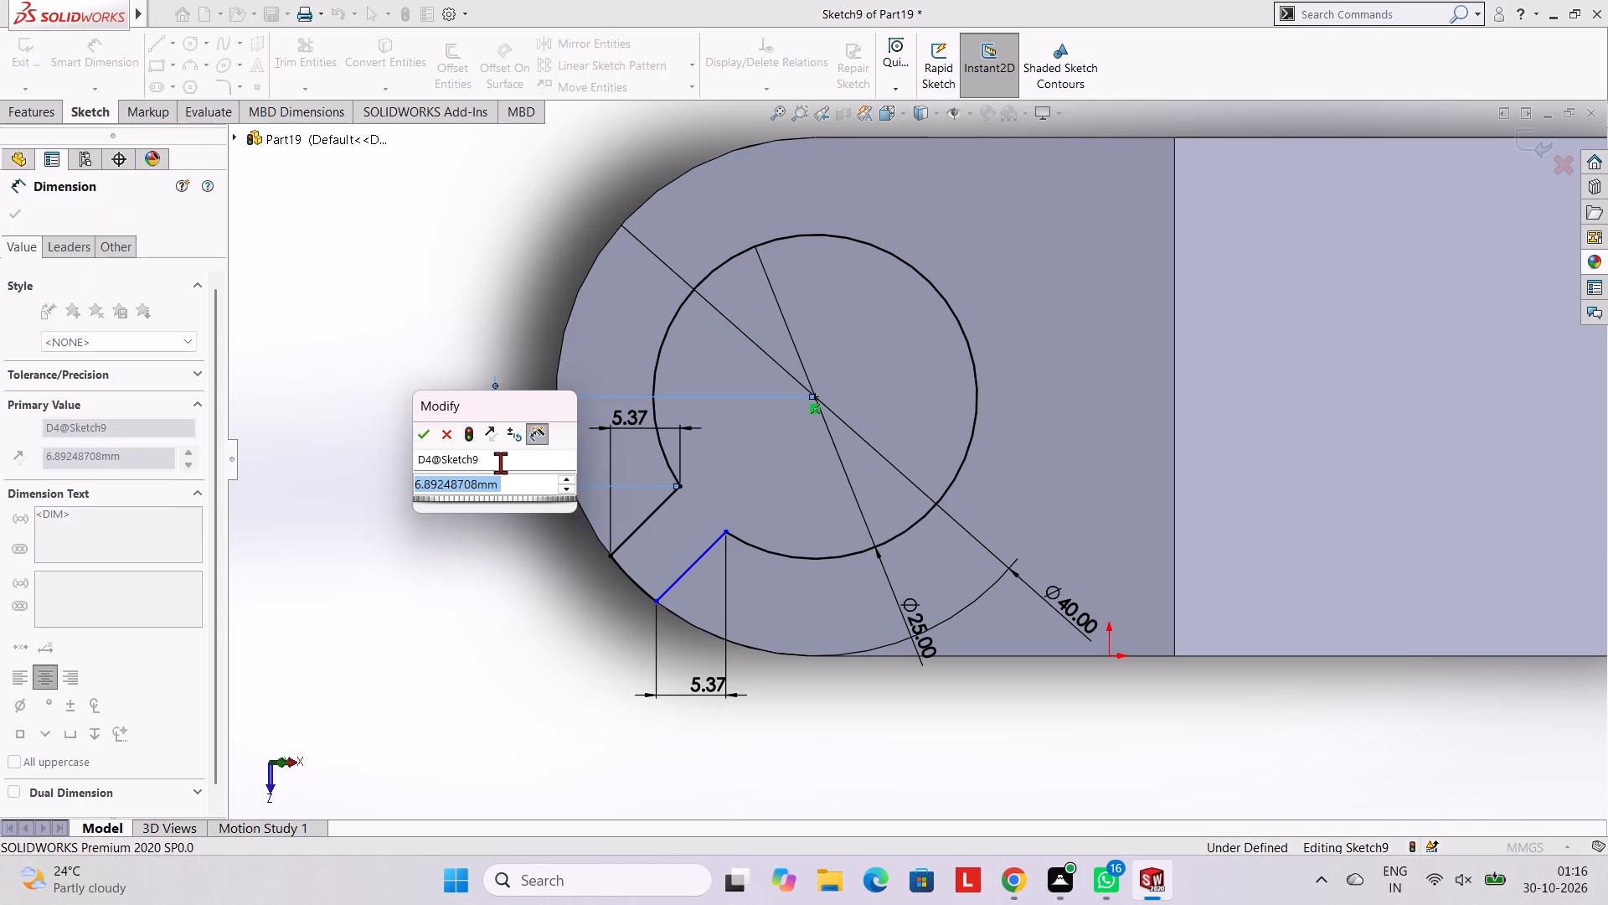
{"action": "left_click", "coordinate": [425, 436]}
{"action": "left_click", "coordinate": [384, 276]}
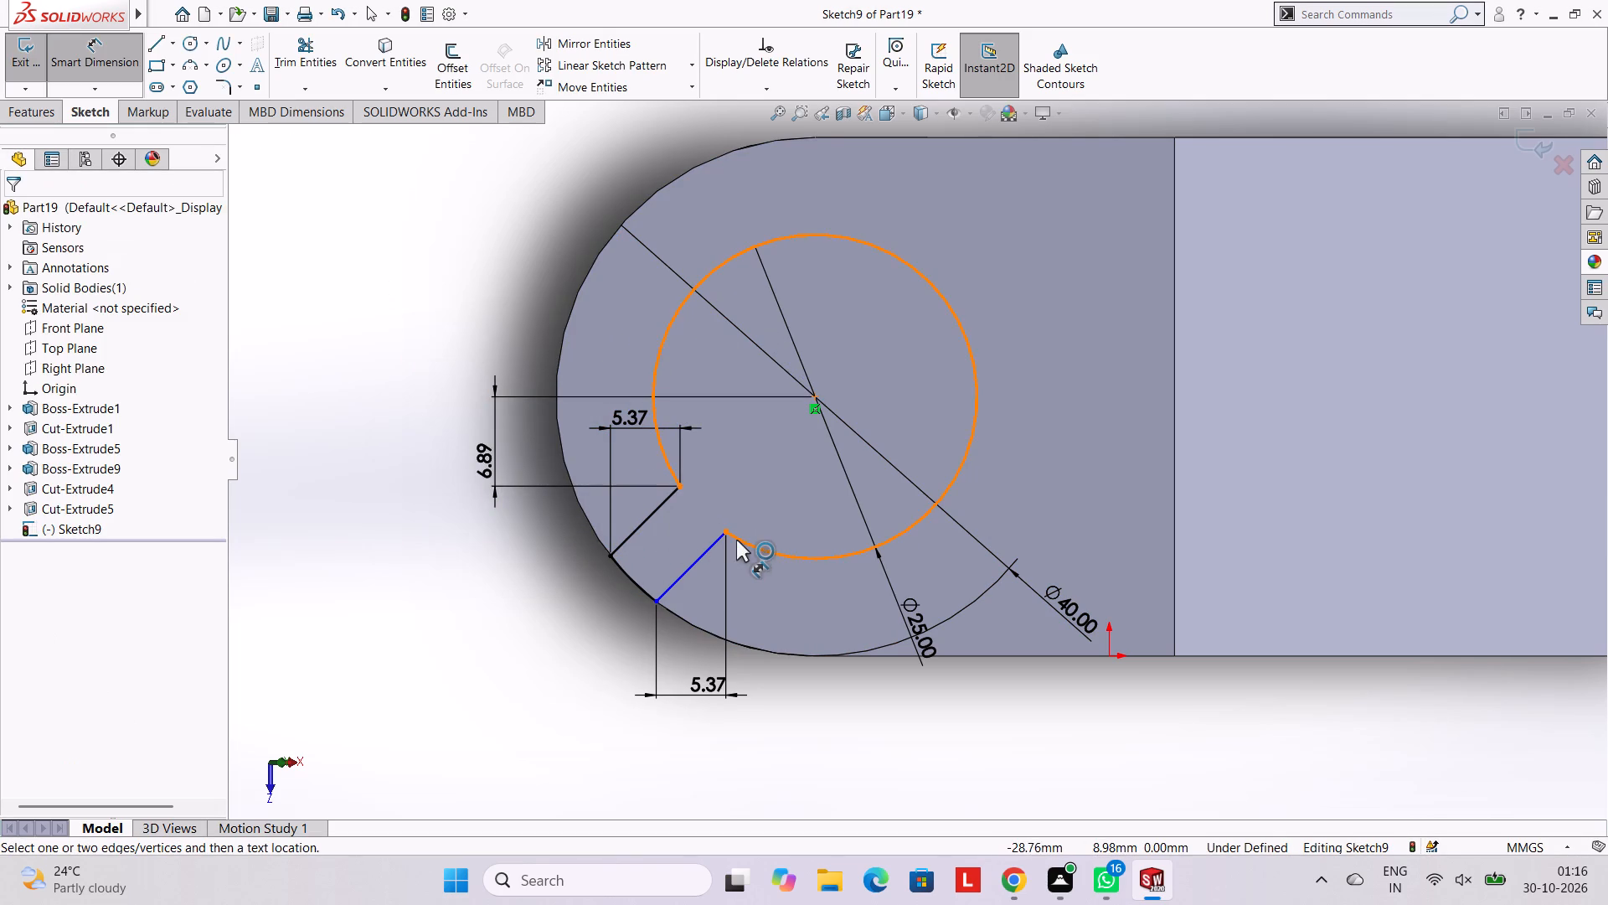
{"action": "left_click", "coordinate": [724, 530]}
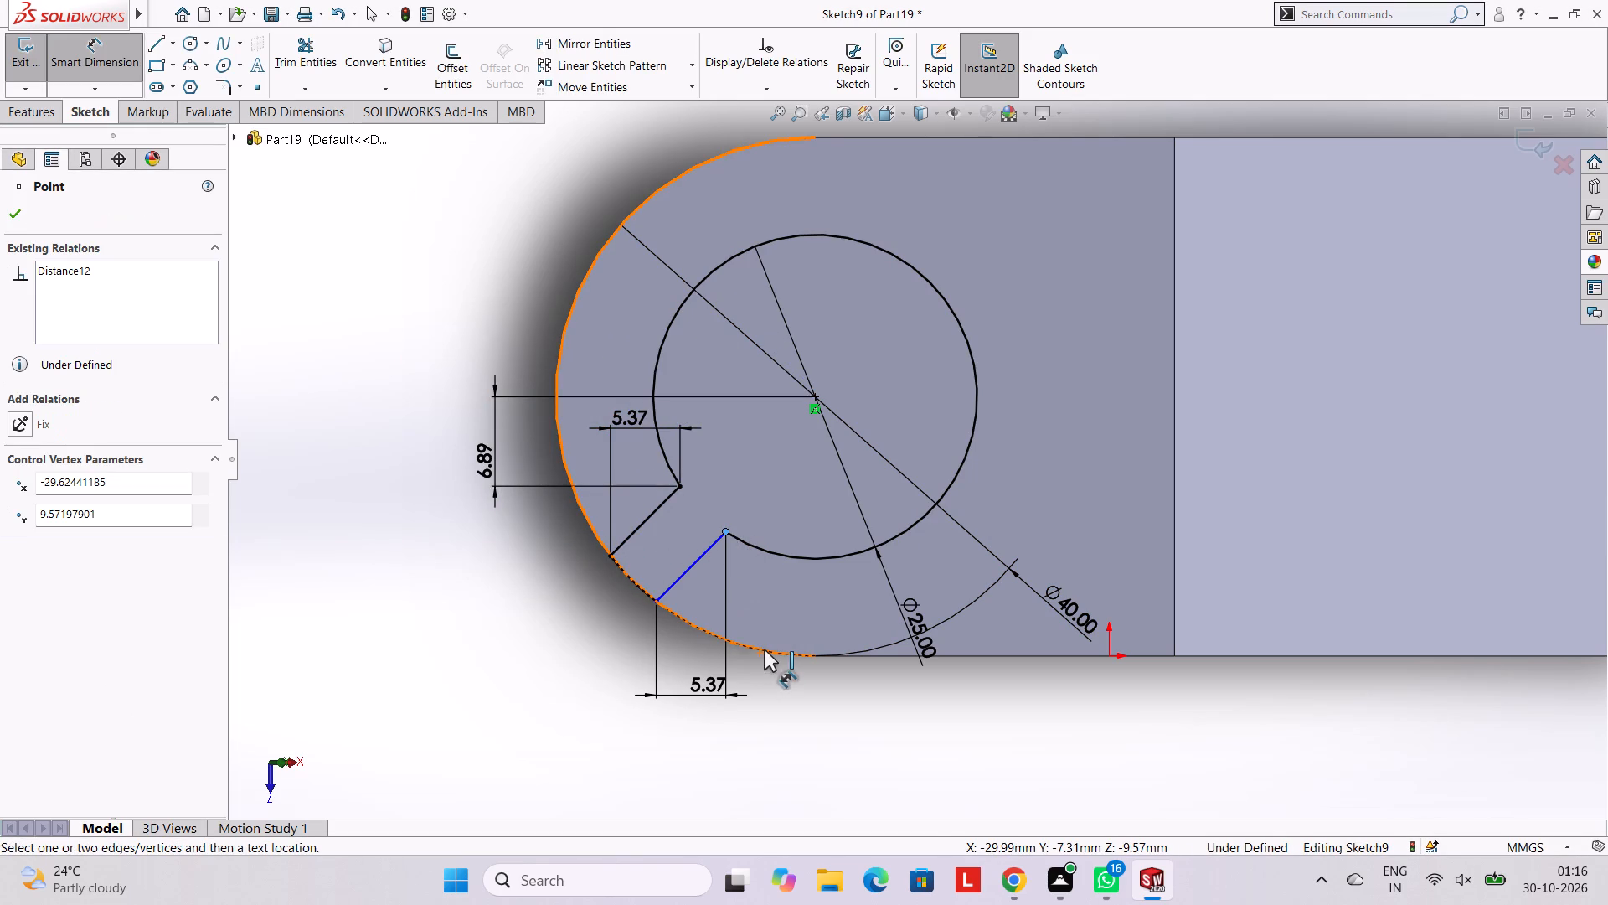
{"action": "left_click", "coordinate": [764, 649]}
{"action": "left_click", "coordinate": [845, 501]}
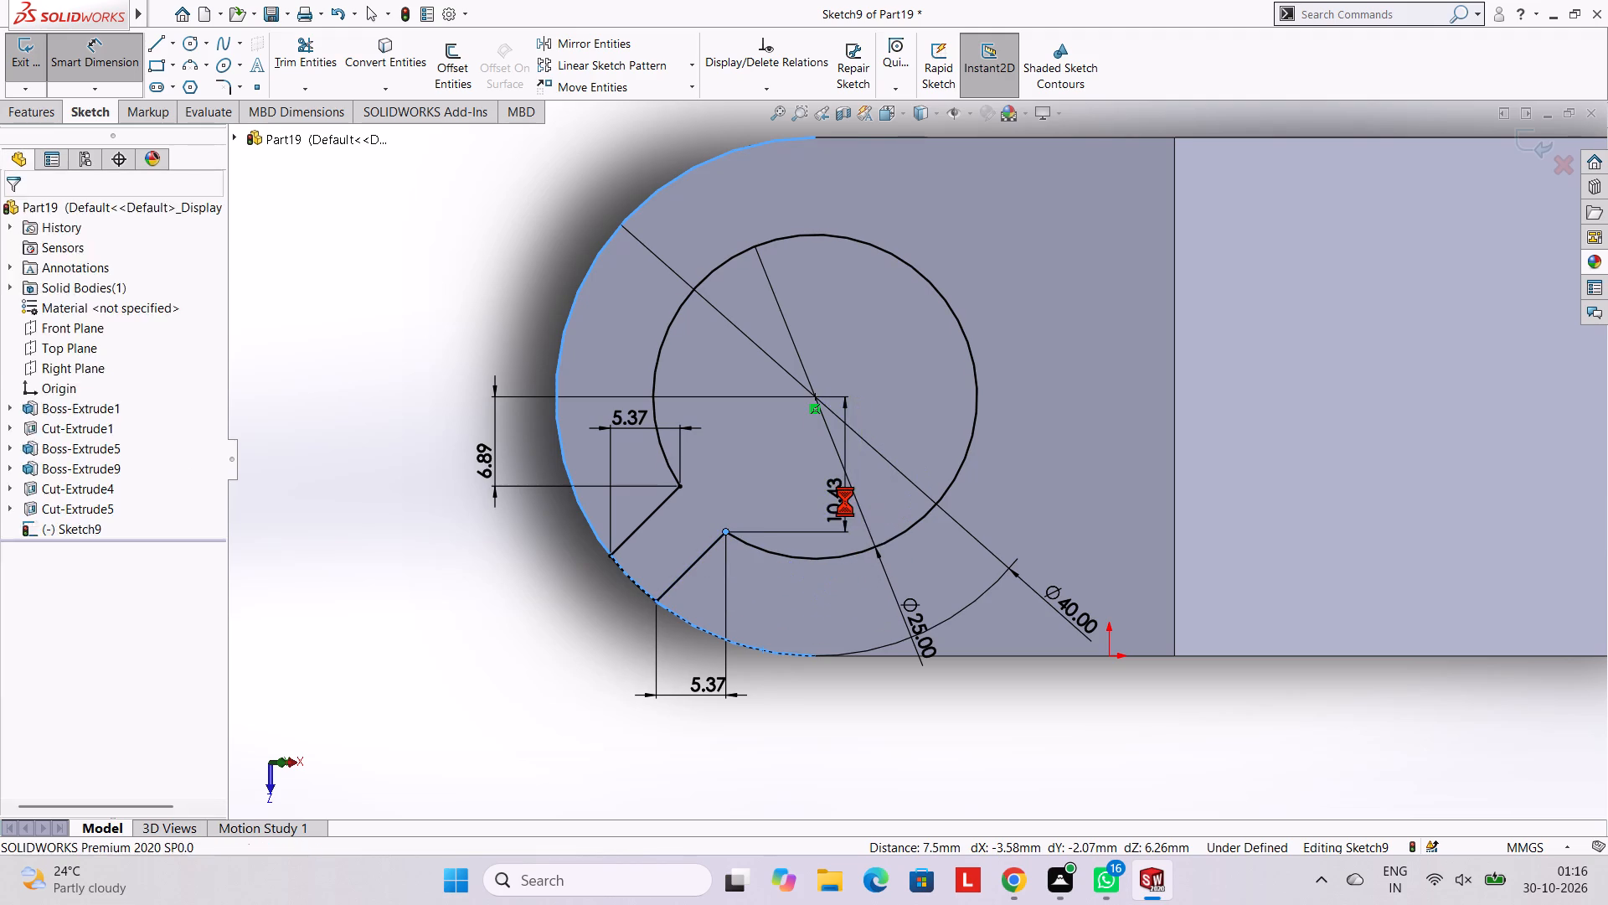
{"action": "left_click", "coordinate": [772, 473]}
{"action": "left_click", "coordinate": [872, 378]}
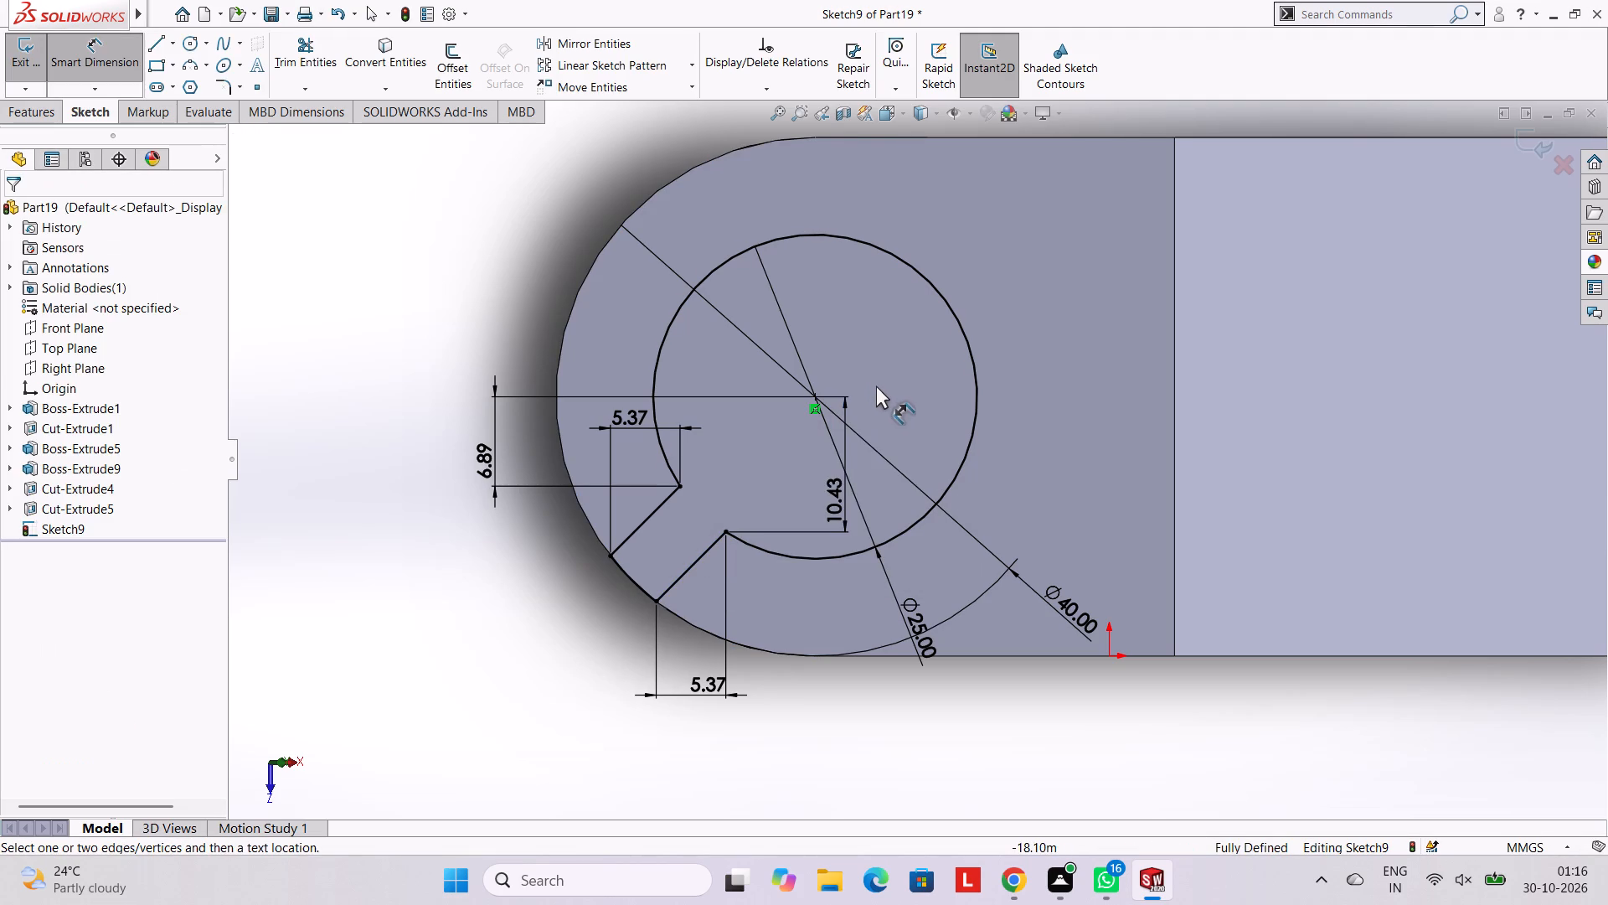
Cut-extrude the hole and slot profile with a blind depth of 10 mm.
{"action": "left_click", "coordinate": [32, 116]}
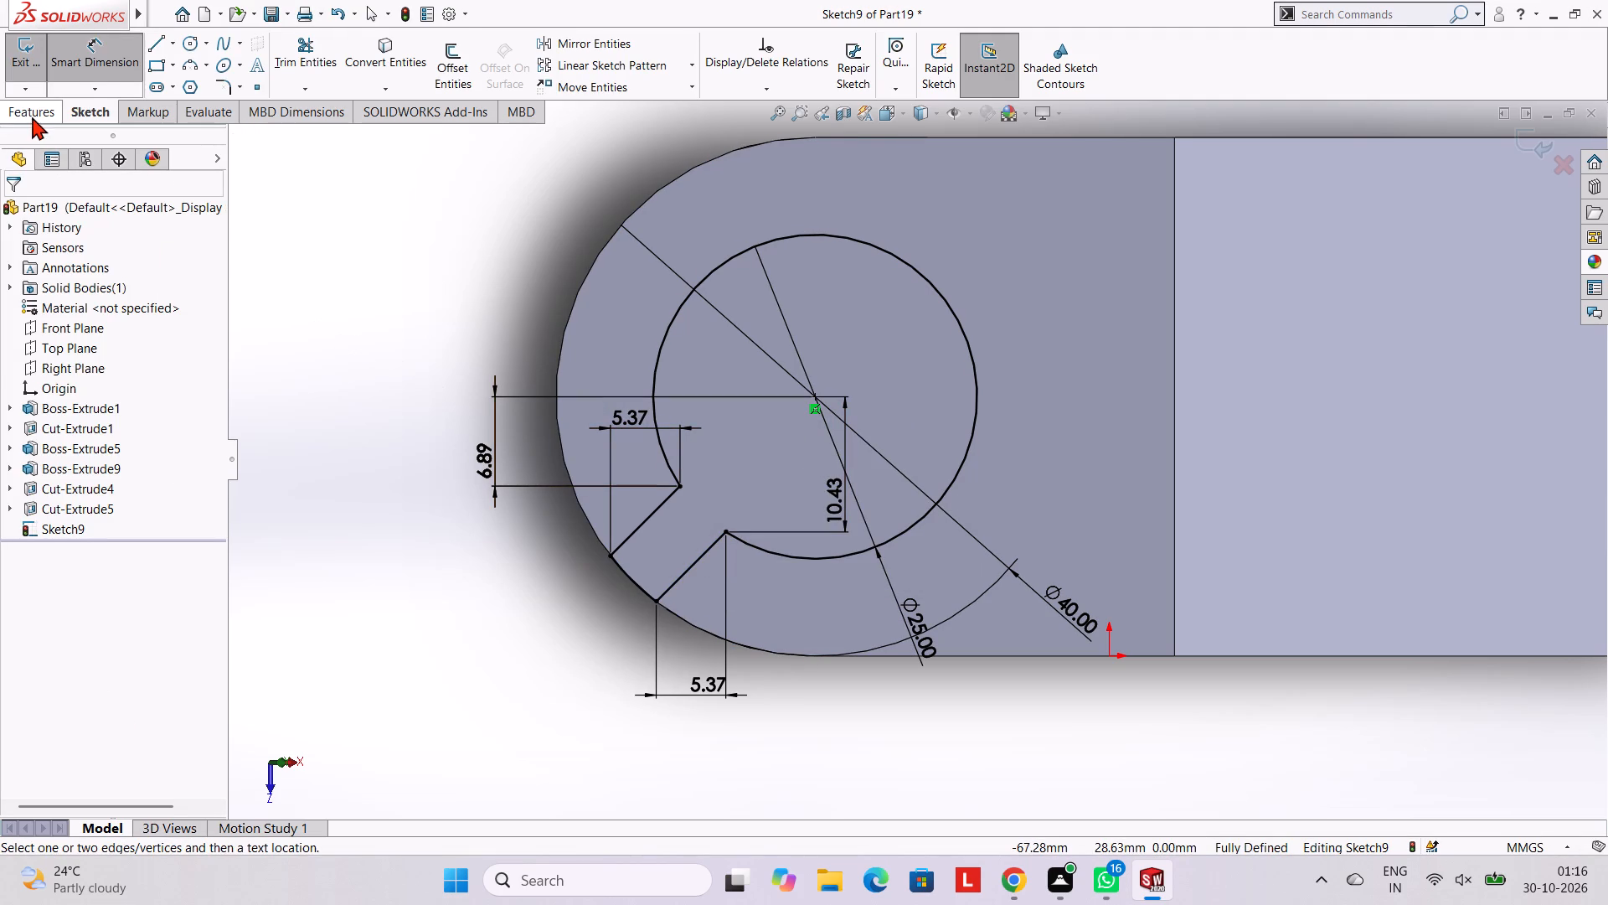
{"action": "left_click", "coordinate": [307, 65]}
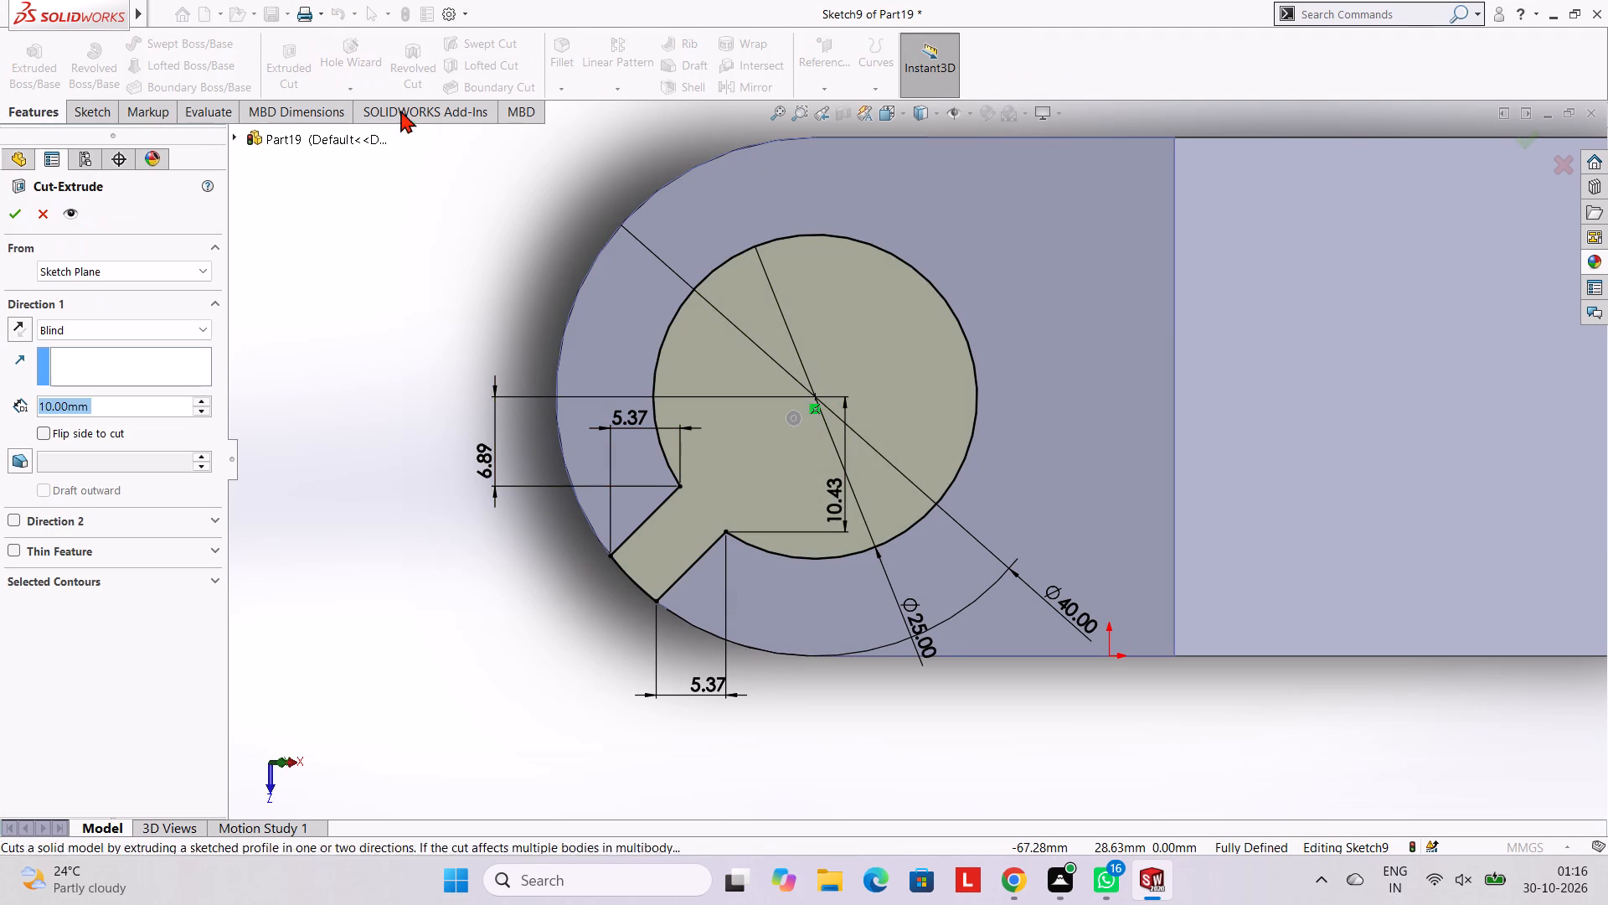
{"action": "scroll", "coordinate": [687, 459], "scroll_direction": "down", "scroll_amount": 1}
{"action": "middle_click_drag", "start_coordinate": [694, 461], "coordinate": [804, 281]}
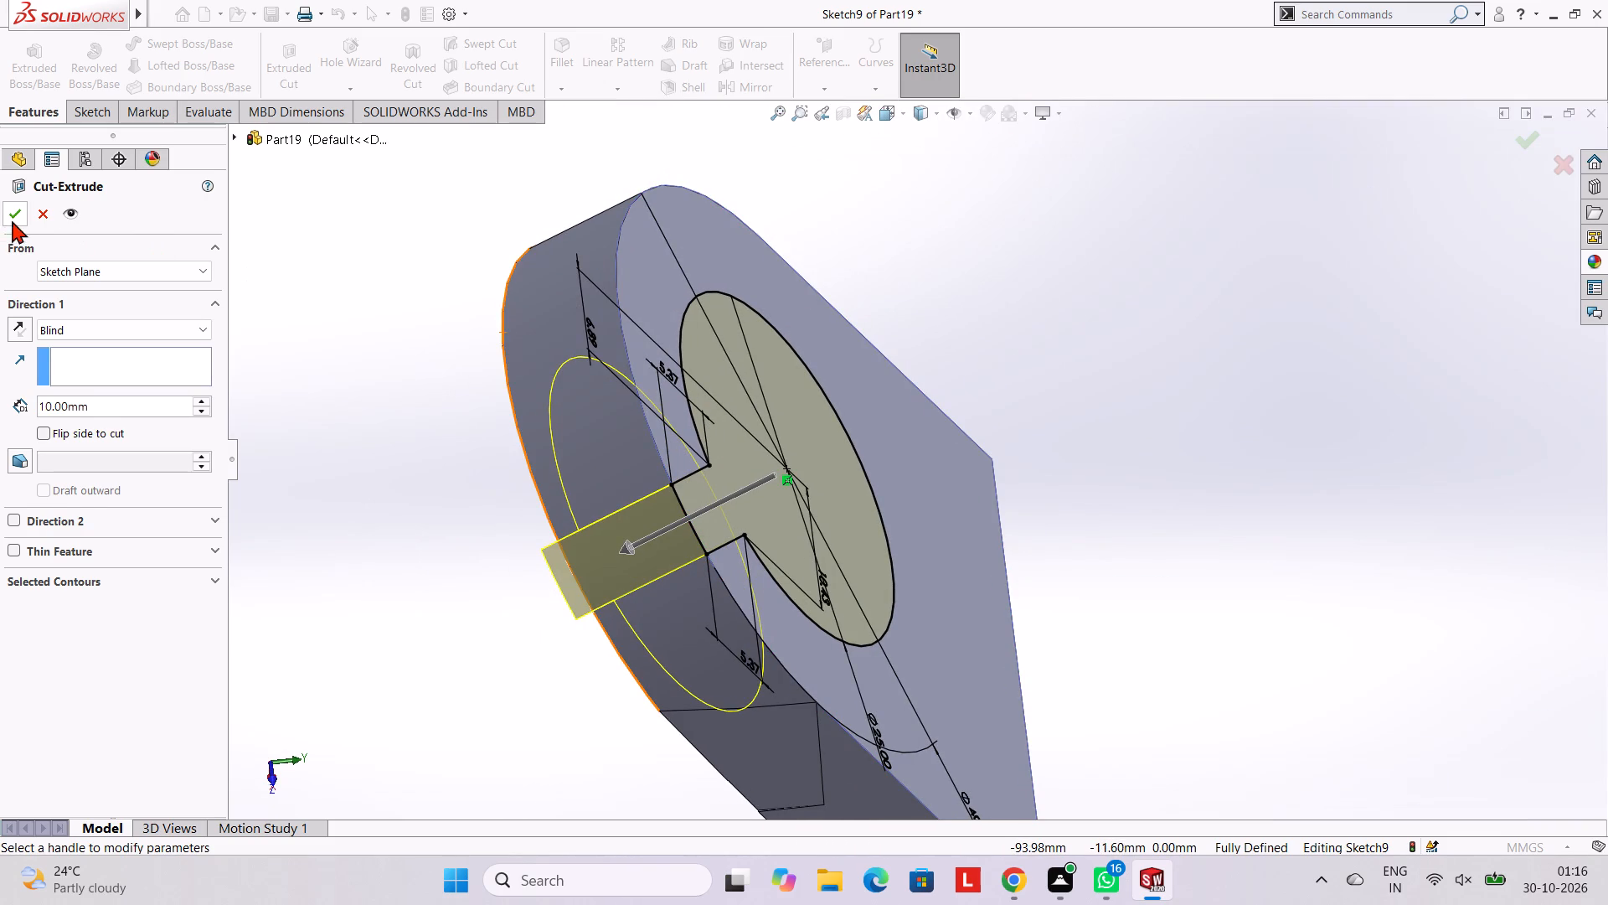
{"action": "left_click", "coordinate": [13, 215]}
{"action": "left_click", "coordinate": [340, 238]}
Examine the slotted hole through the round end and the overall bracket shape from several angles.
{"action": "scroll", "coordinate": [976, 433], "scroll_direction": "up", "scroll_amount": 1}
{"action": "middle_click_drag", "start_coordinate": [970, 434], "coordinate": [927, 441]}
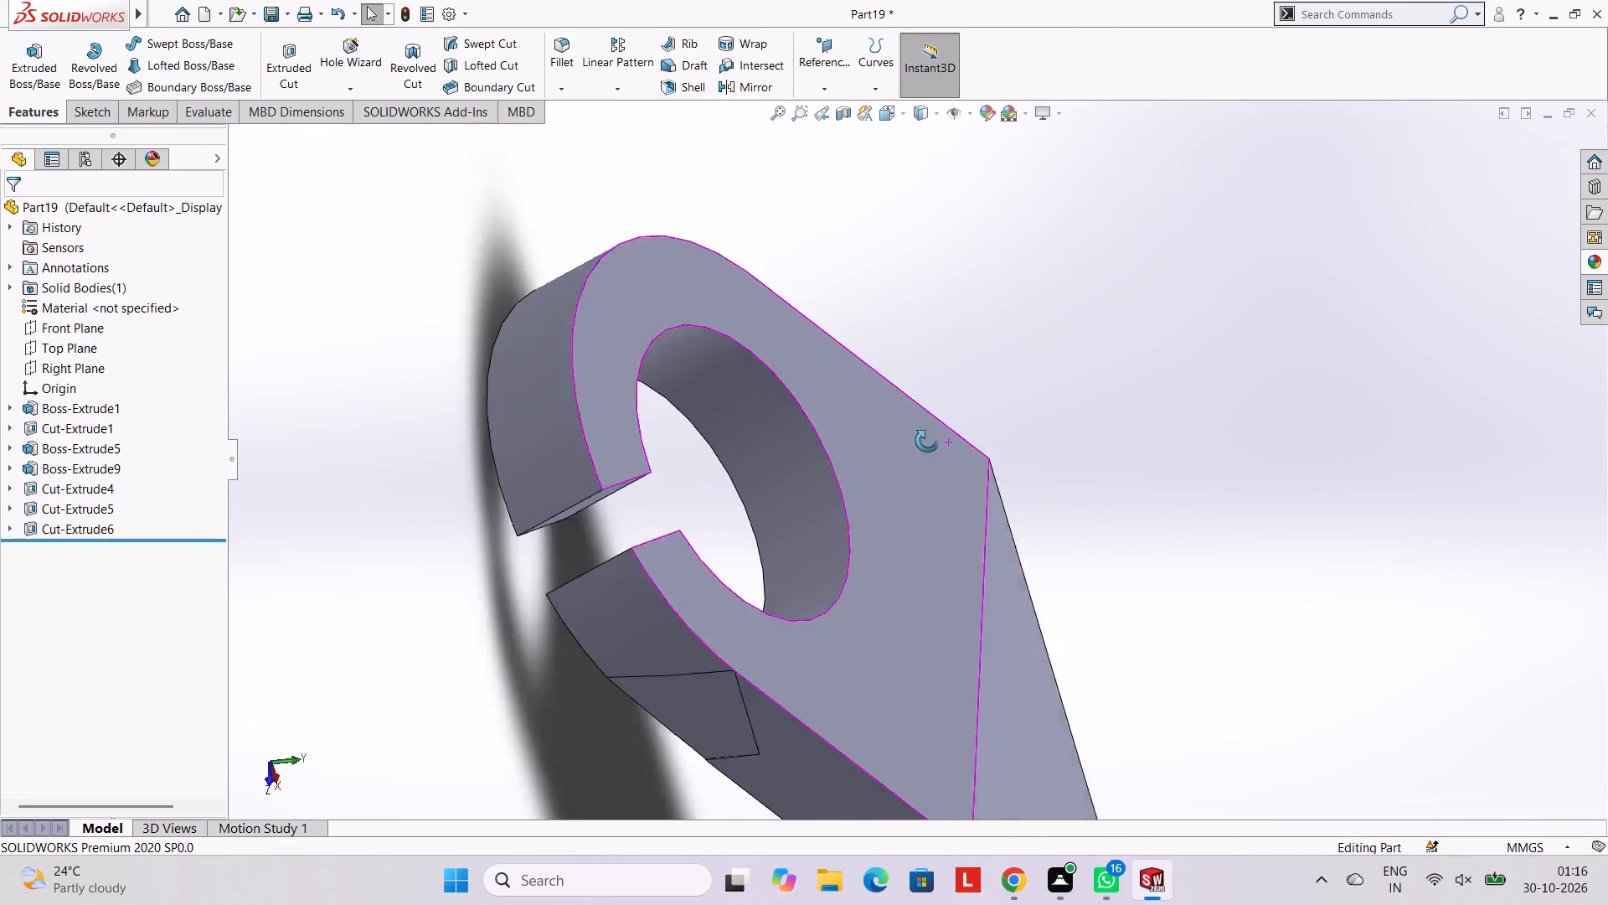
{"action": "middle_click_drag", "start_coordinate": [927, 441], "coordinate": [908, 443]}
{"action": "scroll", "coordinate": [935, 459], "scroll_direction": "up", "scroll_amount": 5}
{"action": "middle_click_drag", "start_coordinate": [947, 508], "coordinate": [842, 463]}
{"action": "scroll", "coordinate": [843, 466], "scroll_direction": "up", "scroll_amount": 2}
{"action": "scroll", "coordinate": [843, 466], "scroll_direction": "down", "scroll_amount": 2}
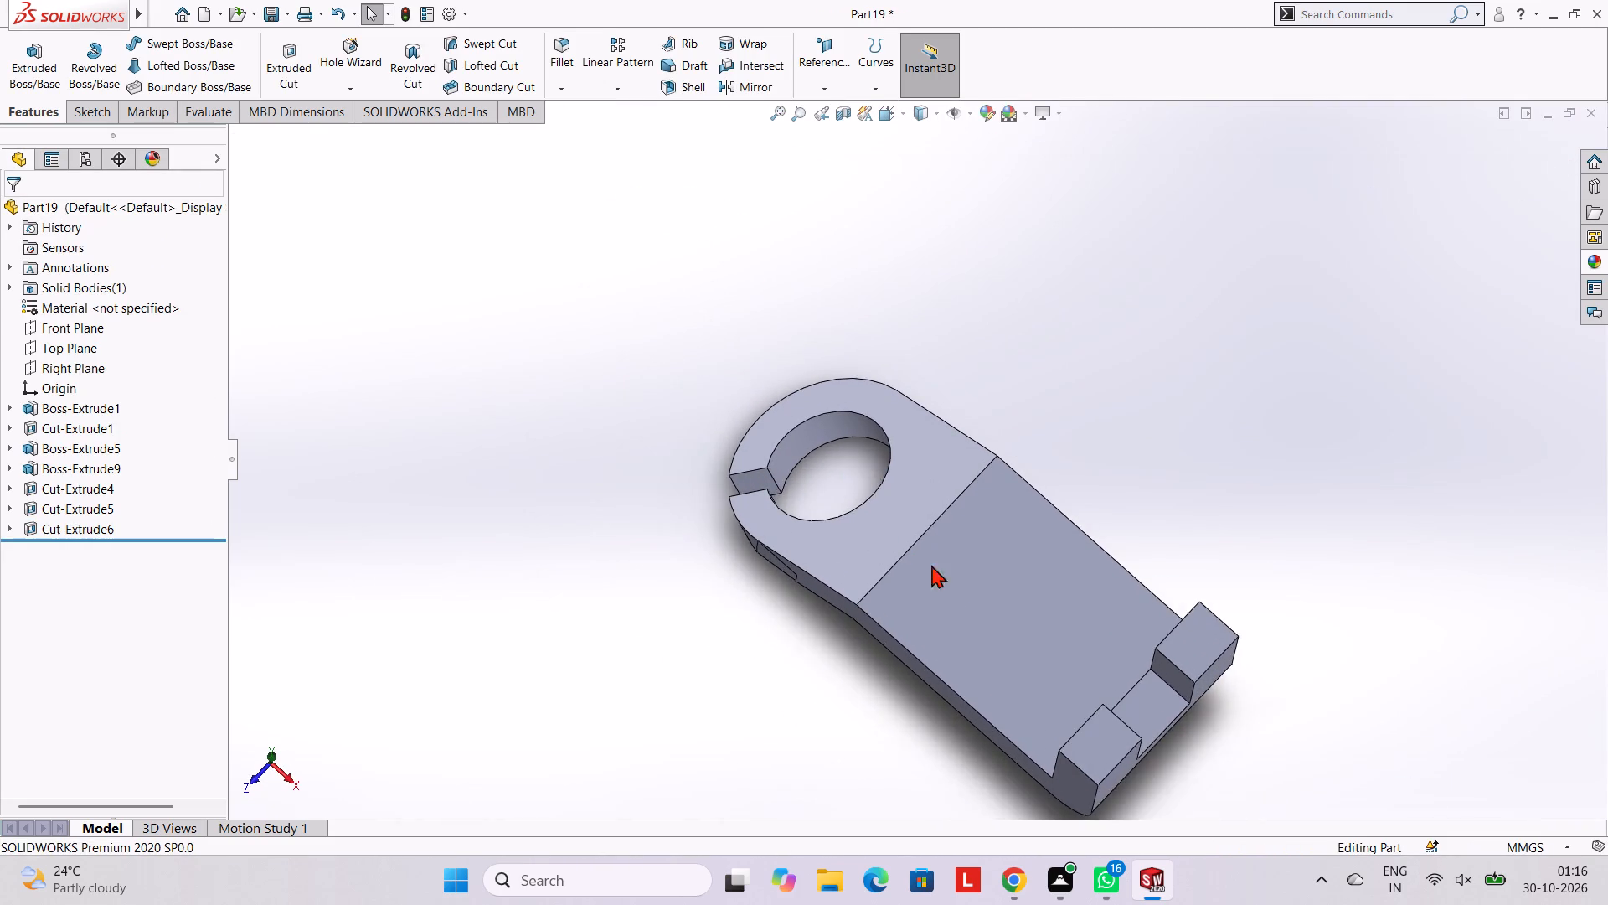
{"action": "scroll", "coordinate": [955, 580], "scroll_direction": "down", "scroll_amount": 3}
{"action": "scroll", "coordinate": [966, 577], "scroll_direction": "up", "scroll_amount": 2}
{"action": "scroll", "coordinate": [1013, 593], "scroll_direction": "down", "scroll_amount": 1}
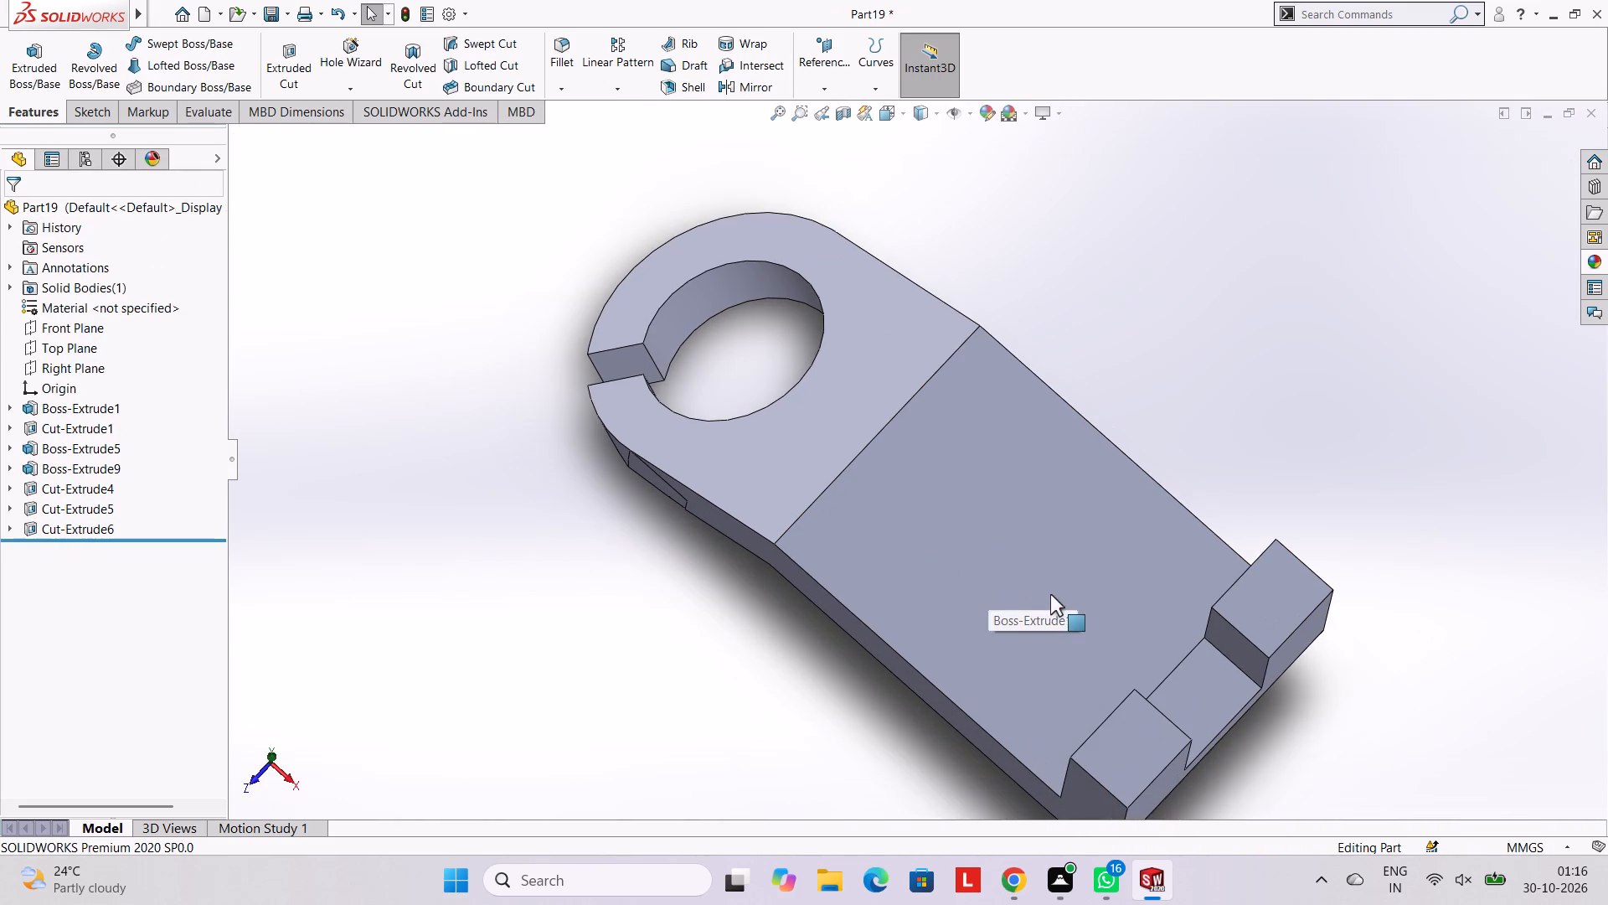
{"action": "scroll", "coordinate": [1224, 596], "scroll_direction": "up", "scroll_amount": 1}
Start a sketch on the base's flat inner face and draw a horizontal line between the midpoints of its two end edges.
{"action": "middle_click_drag", "start_coordinate": [1242, 577], "coordinate": [1287, 490]}
{"action": "left_click", "coordinate": [991, 496]}
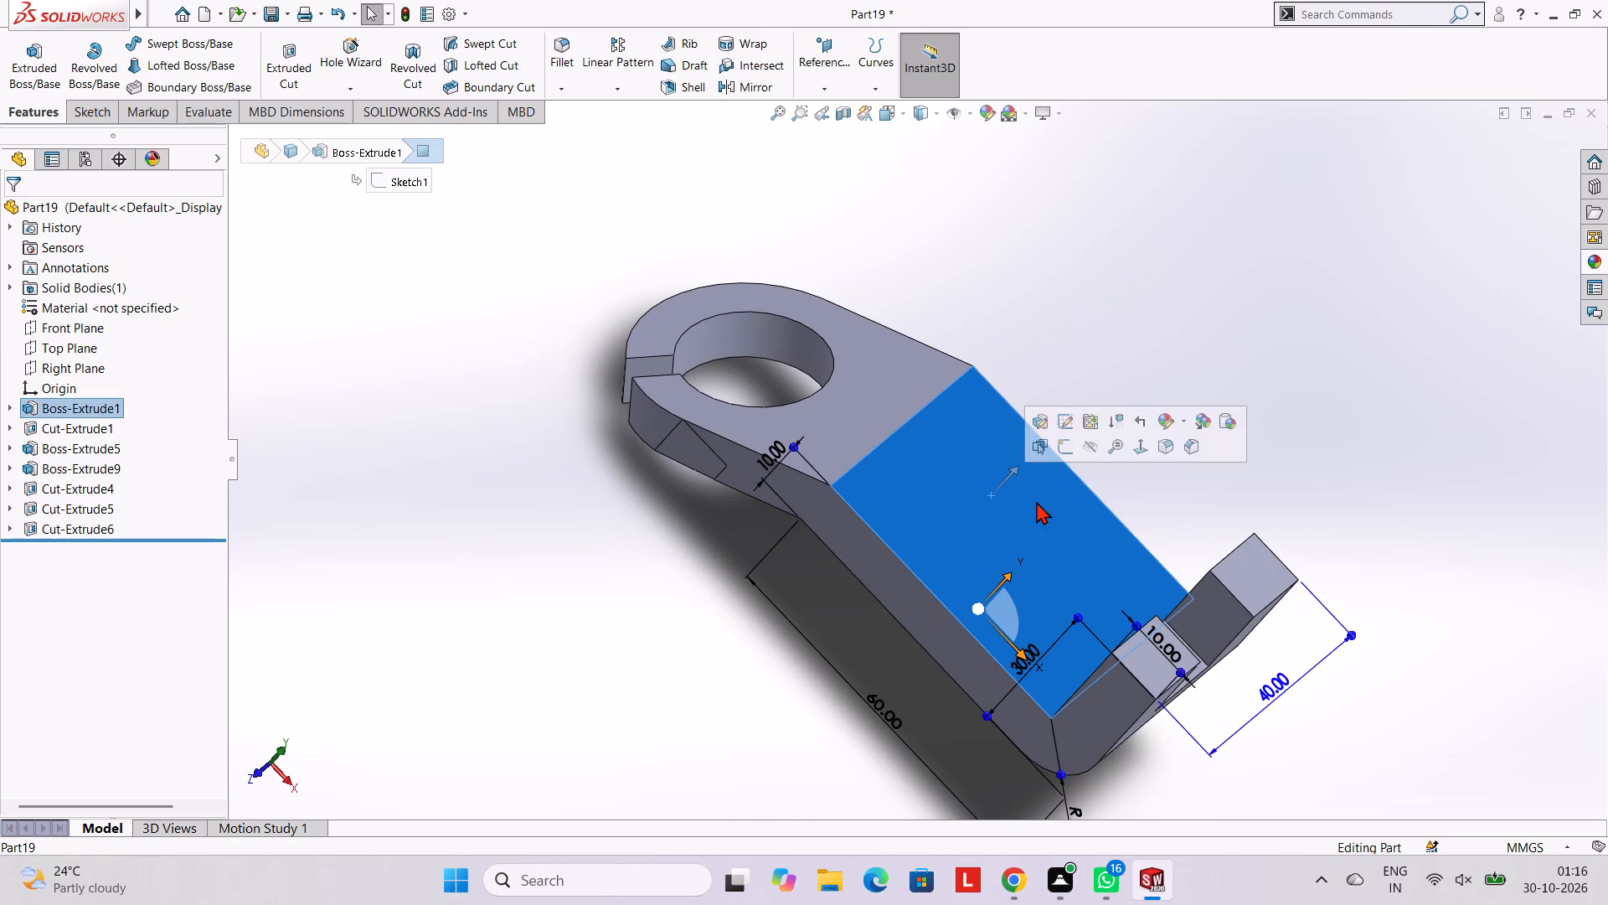
{"action": "left_click", "coordinate": [1062, 449]}
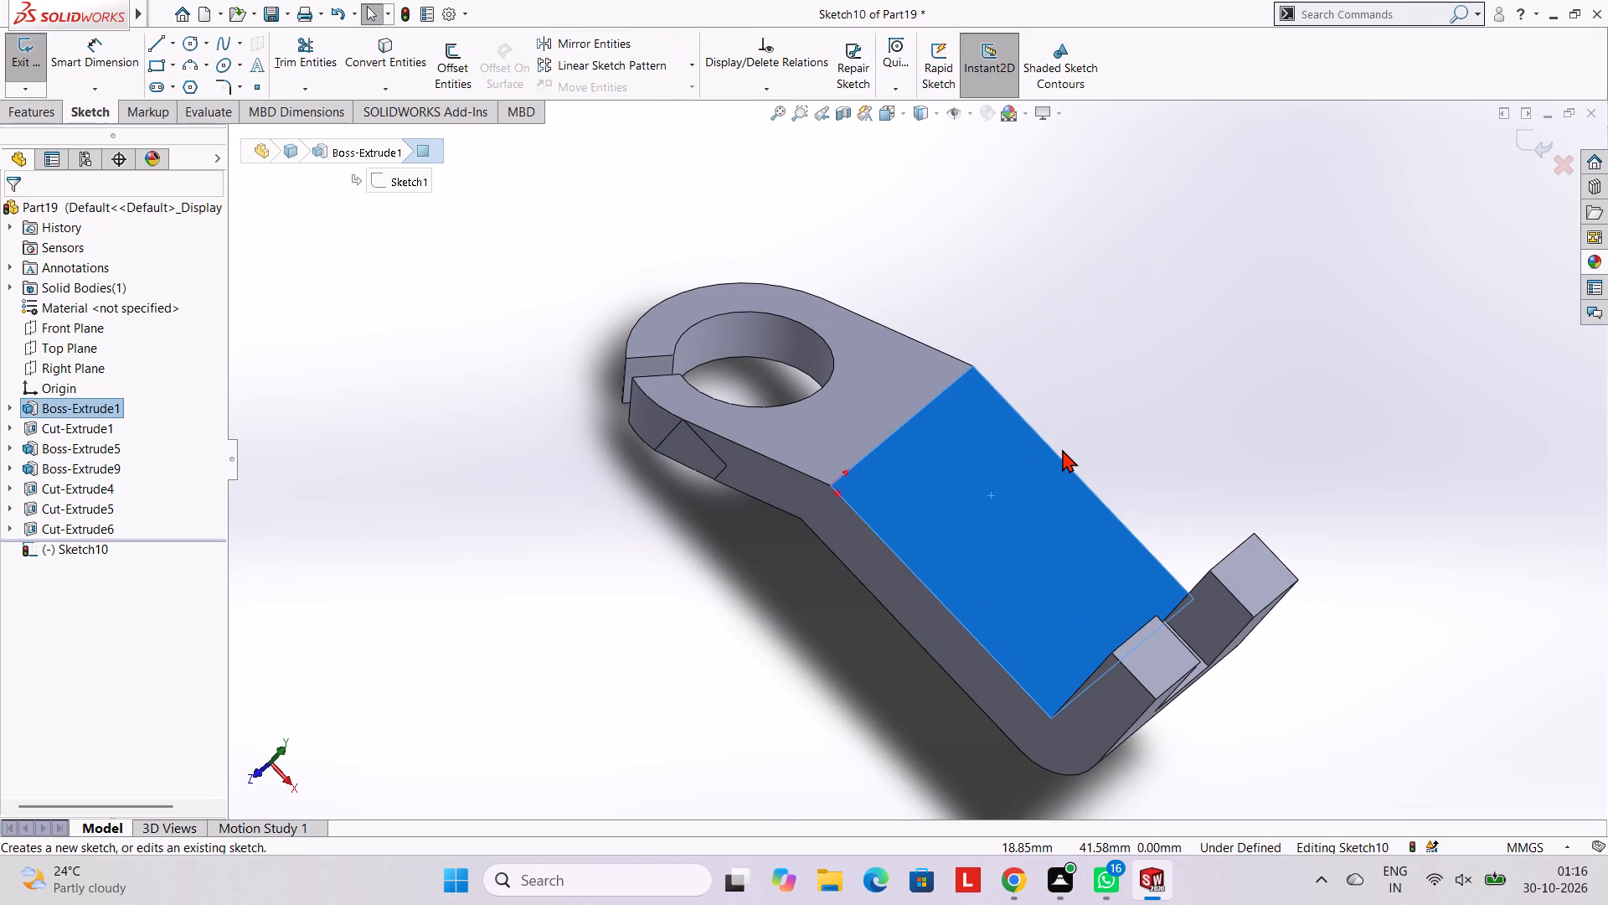
{"action": "key", "text": "ctrl+8"}
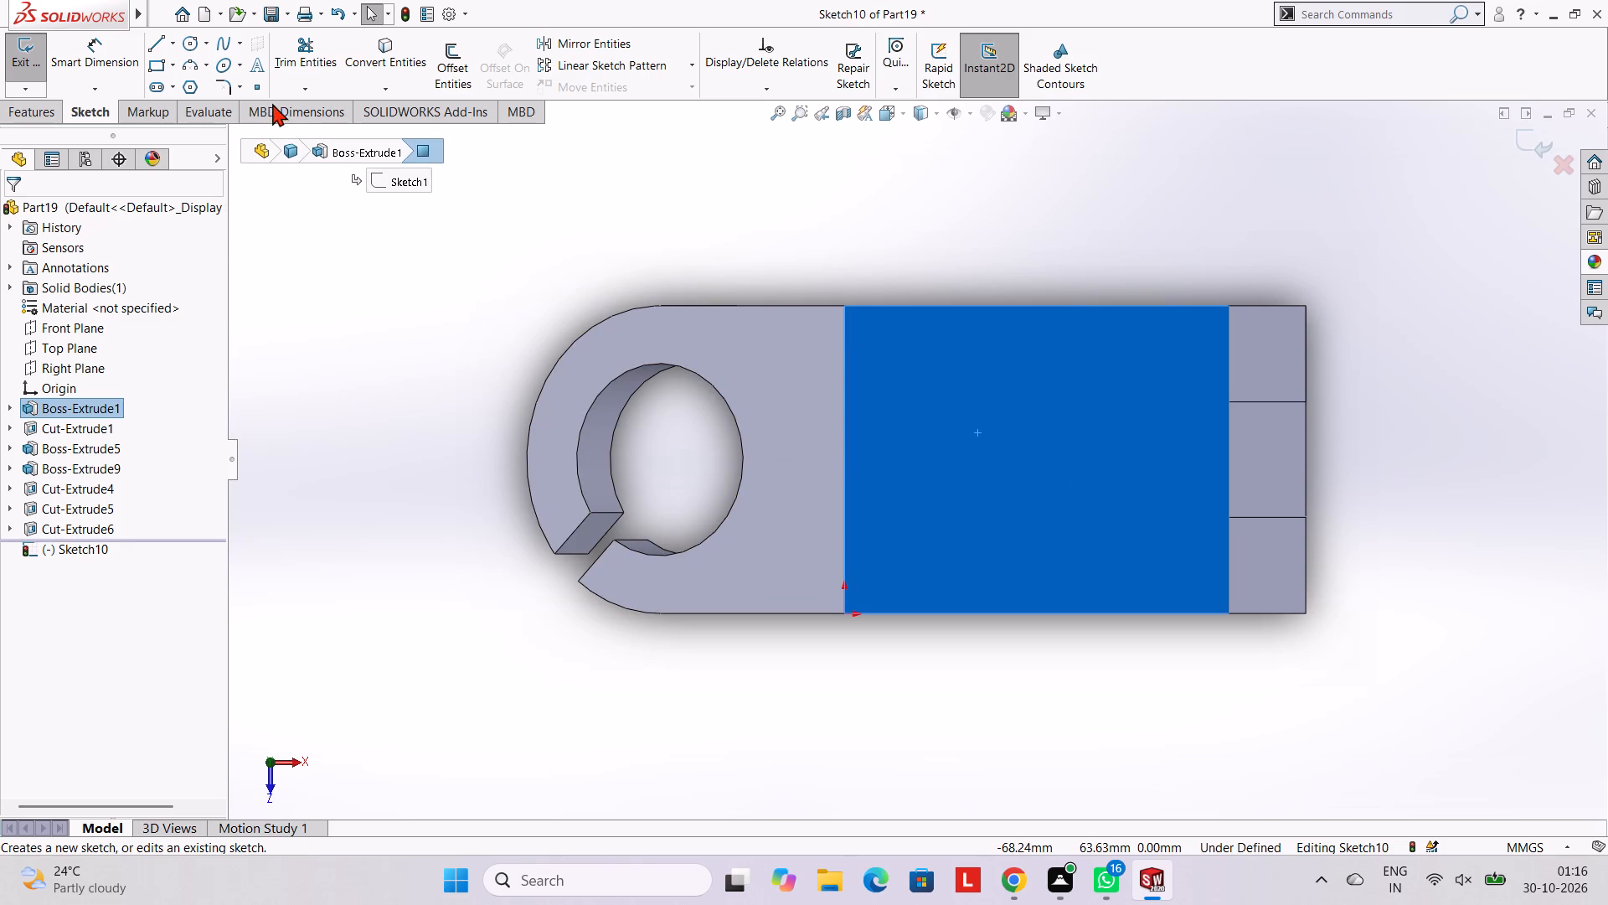
{"action": "left_click", "coordinate": [151, 55]}
{"action": "left_click", "coordinate": [150, 37]}
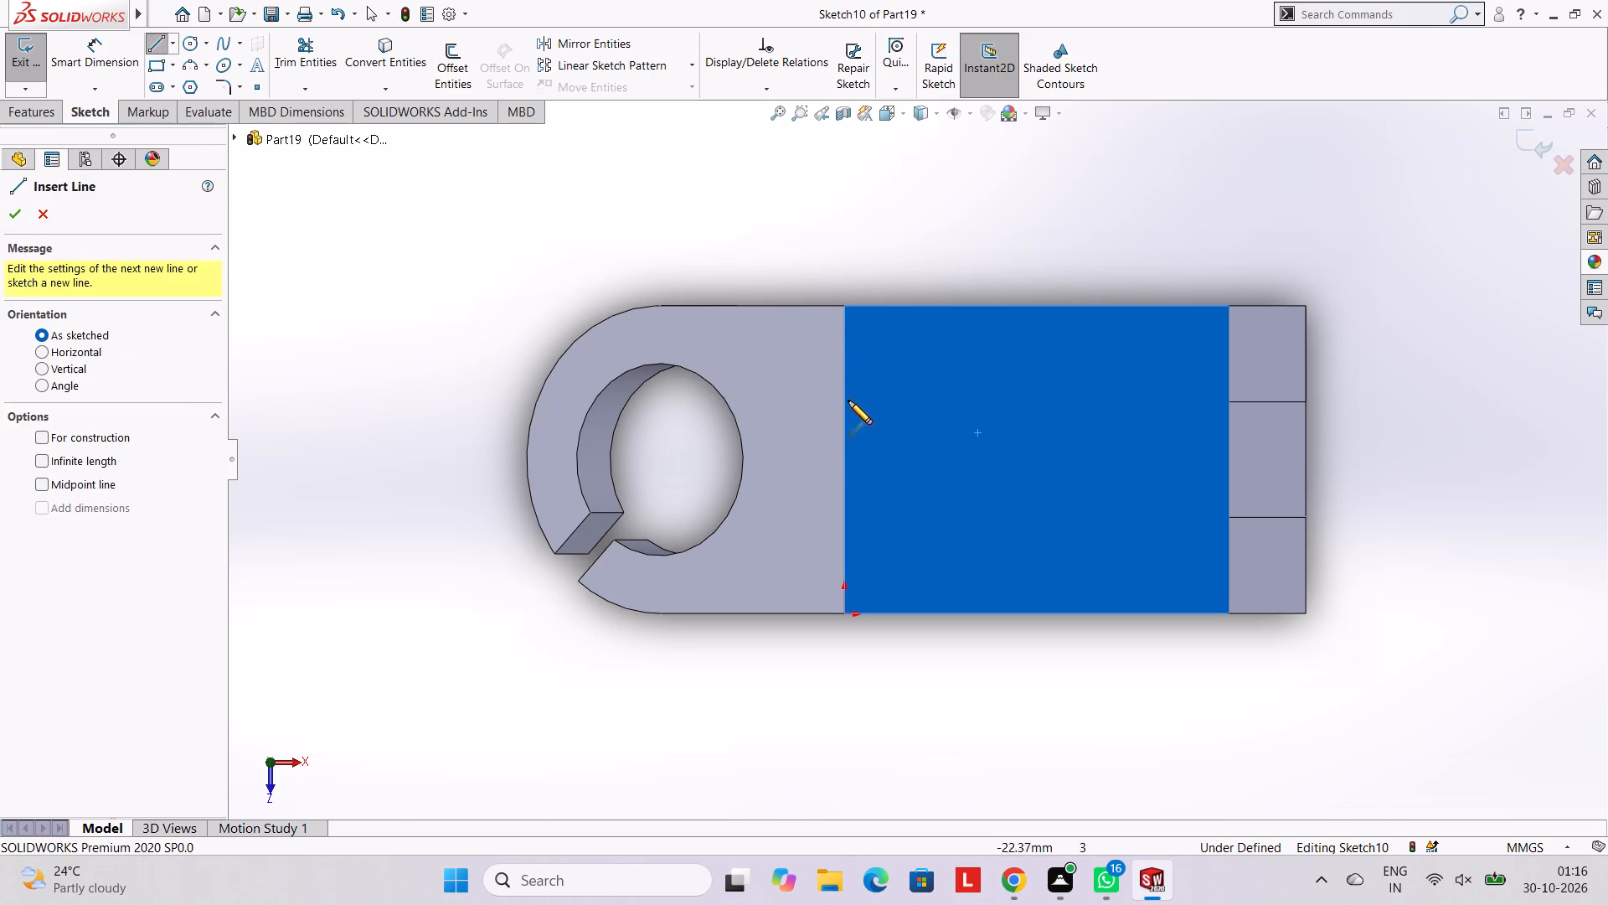
{"action": "left_click", "coordinate": [1228, 461]}
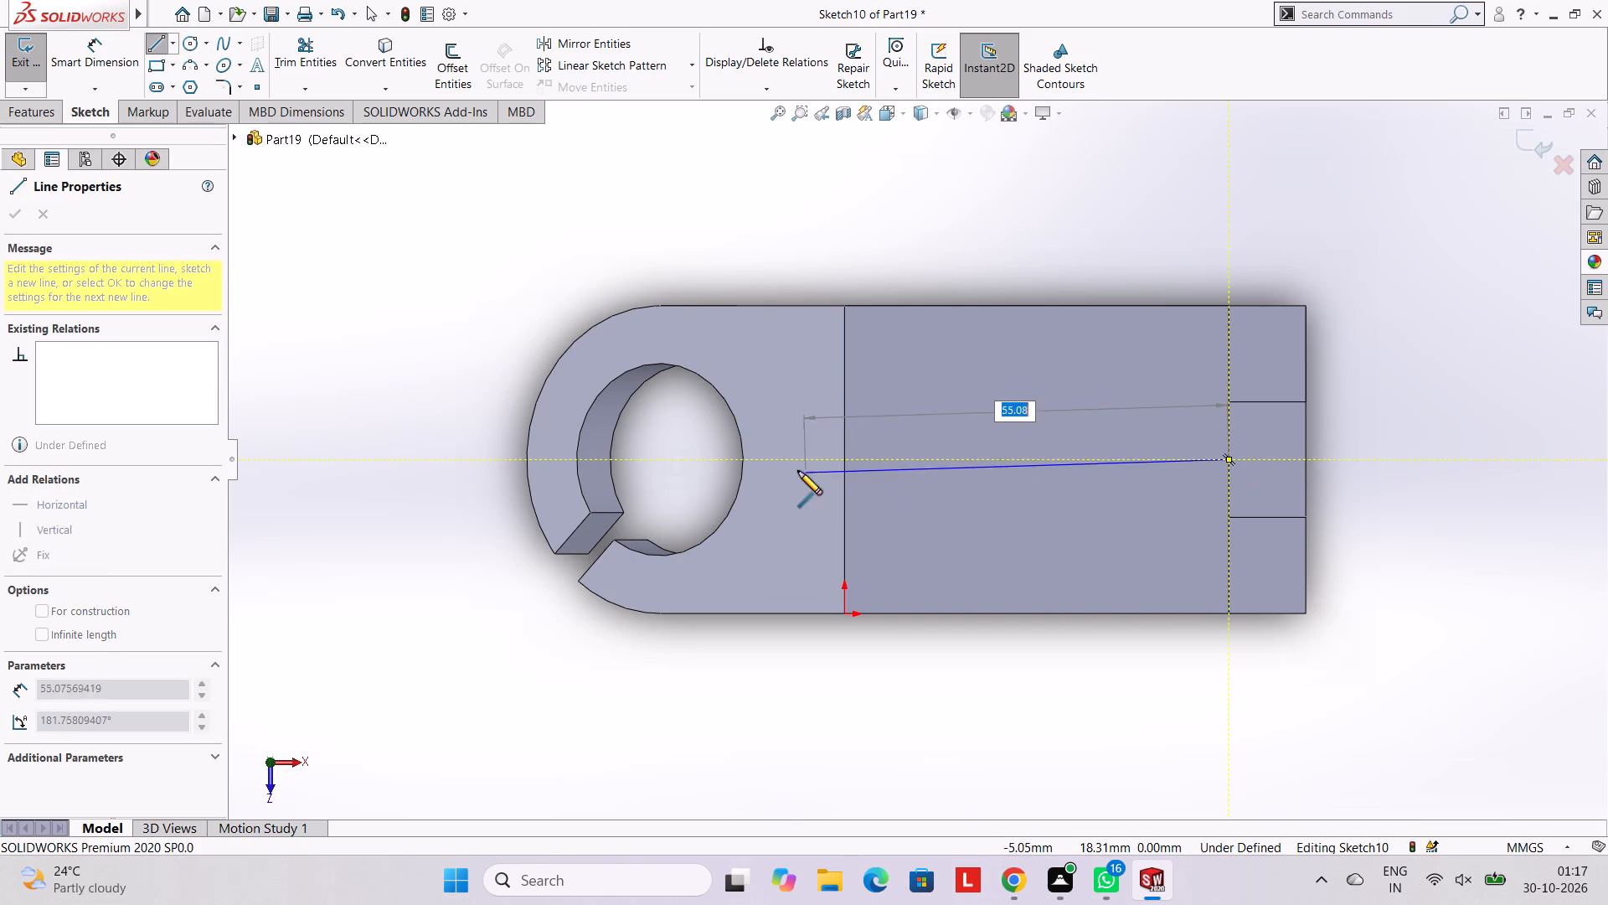
{"action": "left_click", "coordinate": [845, 458]}
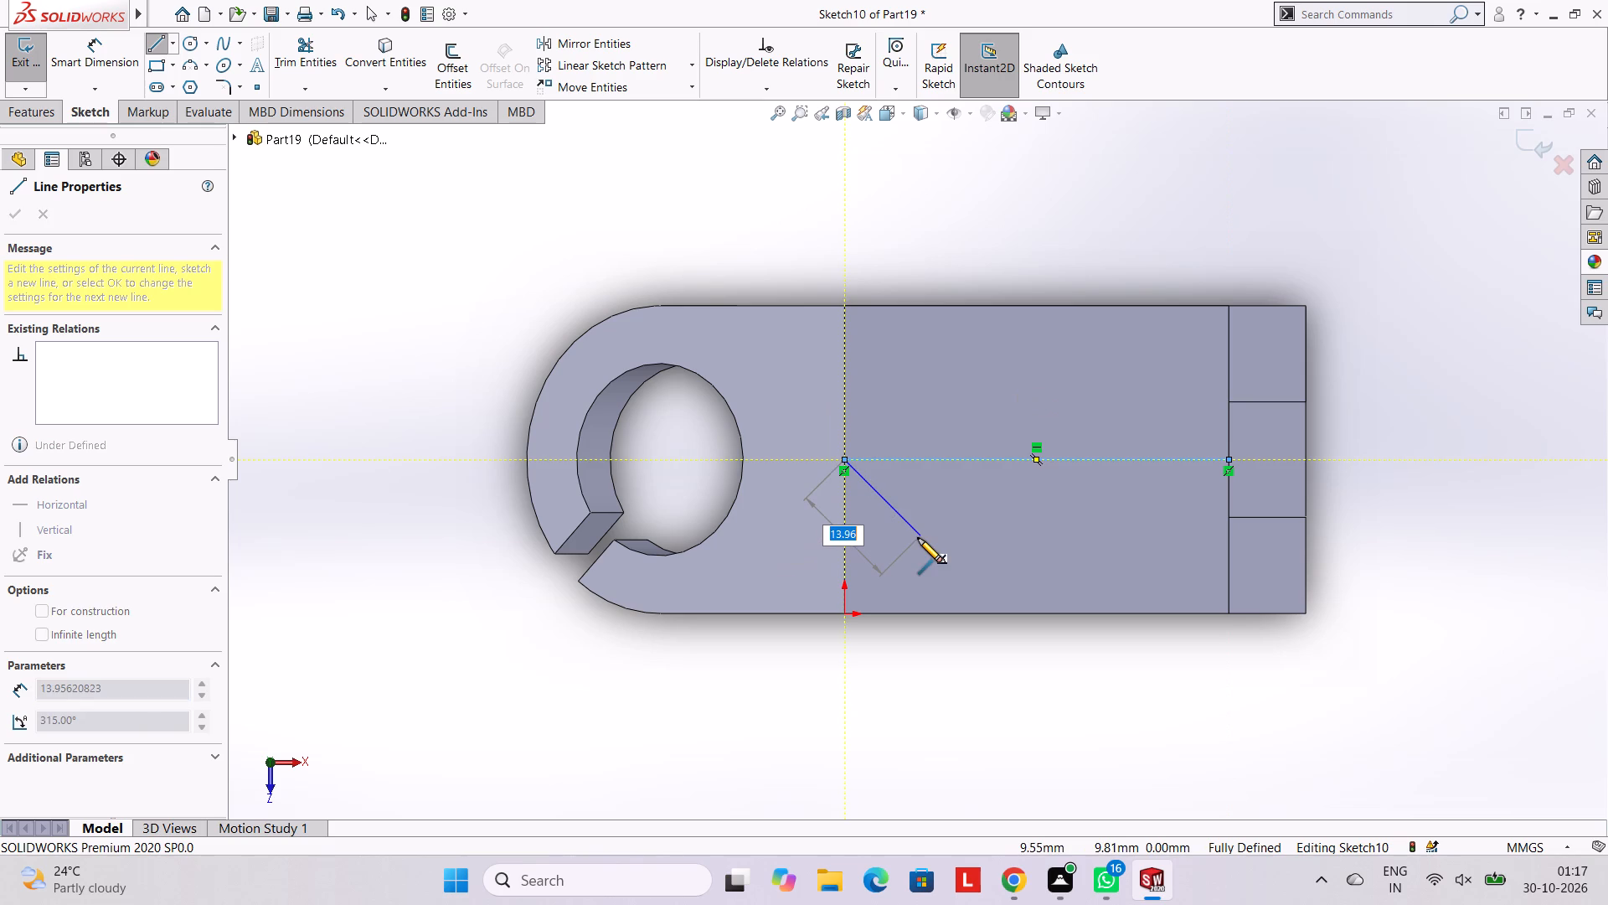
{"action": "key", "text": "Escape"}
{"action": "key", "text": "Escape"}
{"action": "key", "text": "Escape"}
{"action": "key", "text": "Escape"}
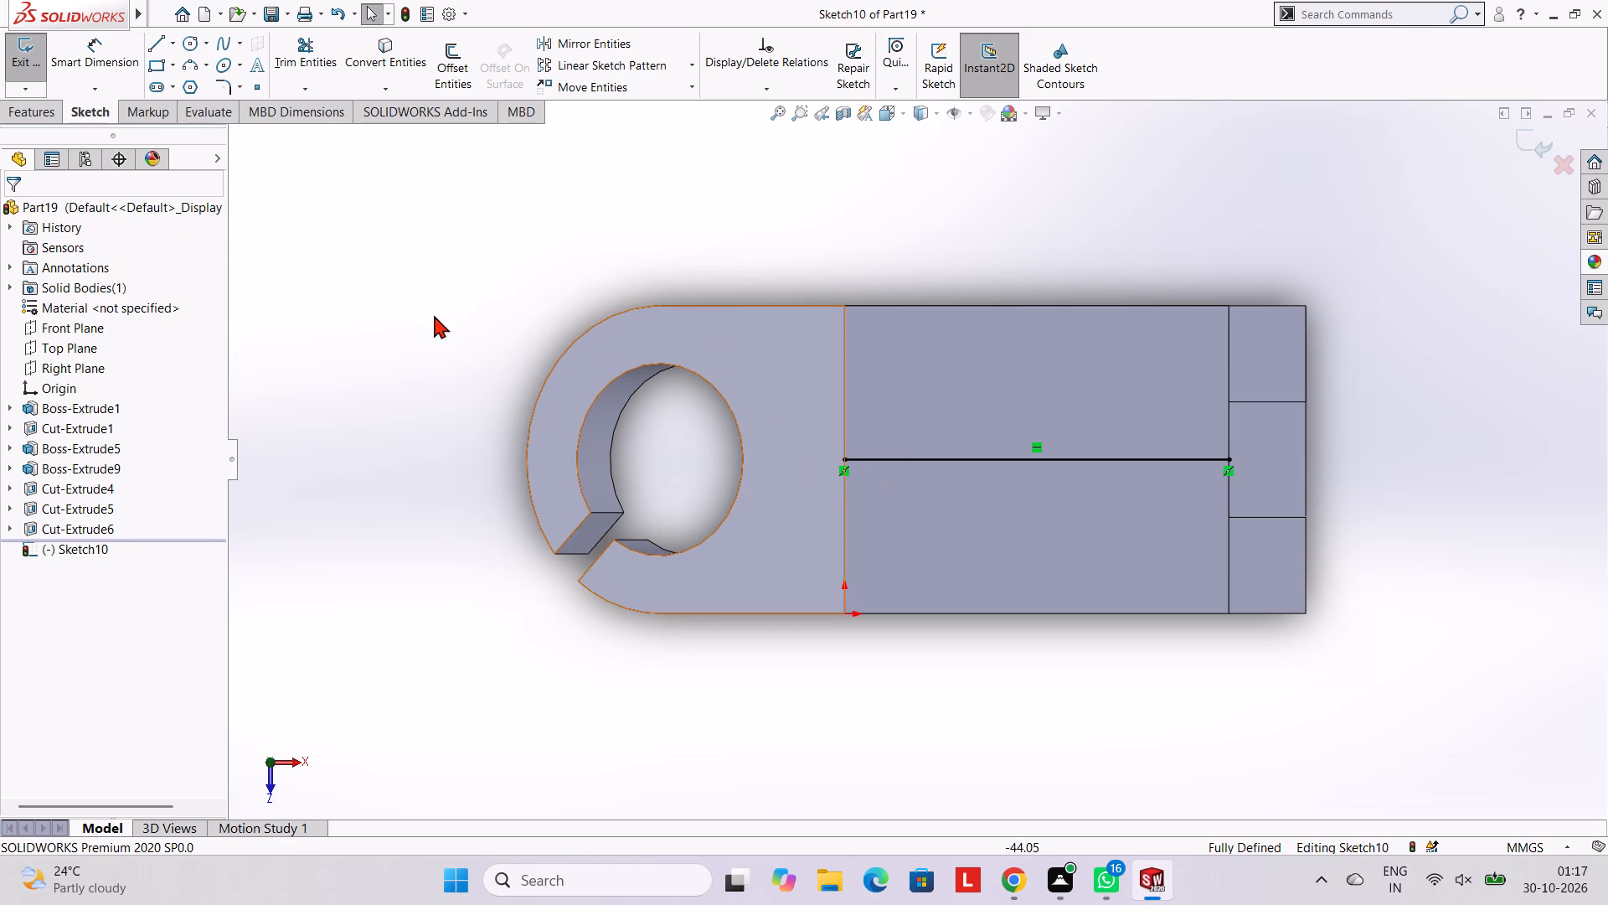
Sketch two 10 mm diameter circles side by side above the horizontal midline on the base face.
{"action": "left_click", "coordinate": [188, 46]}
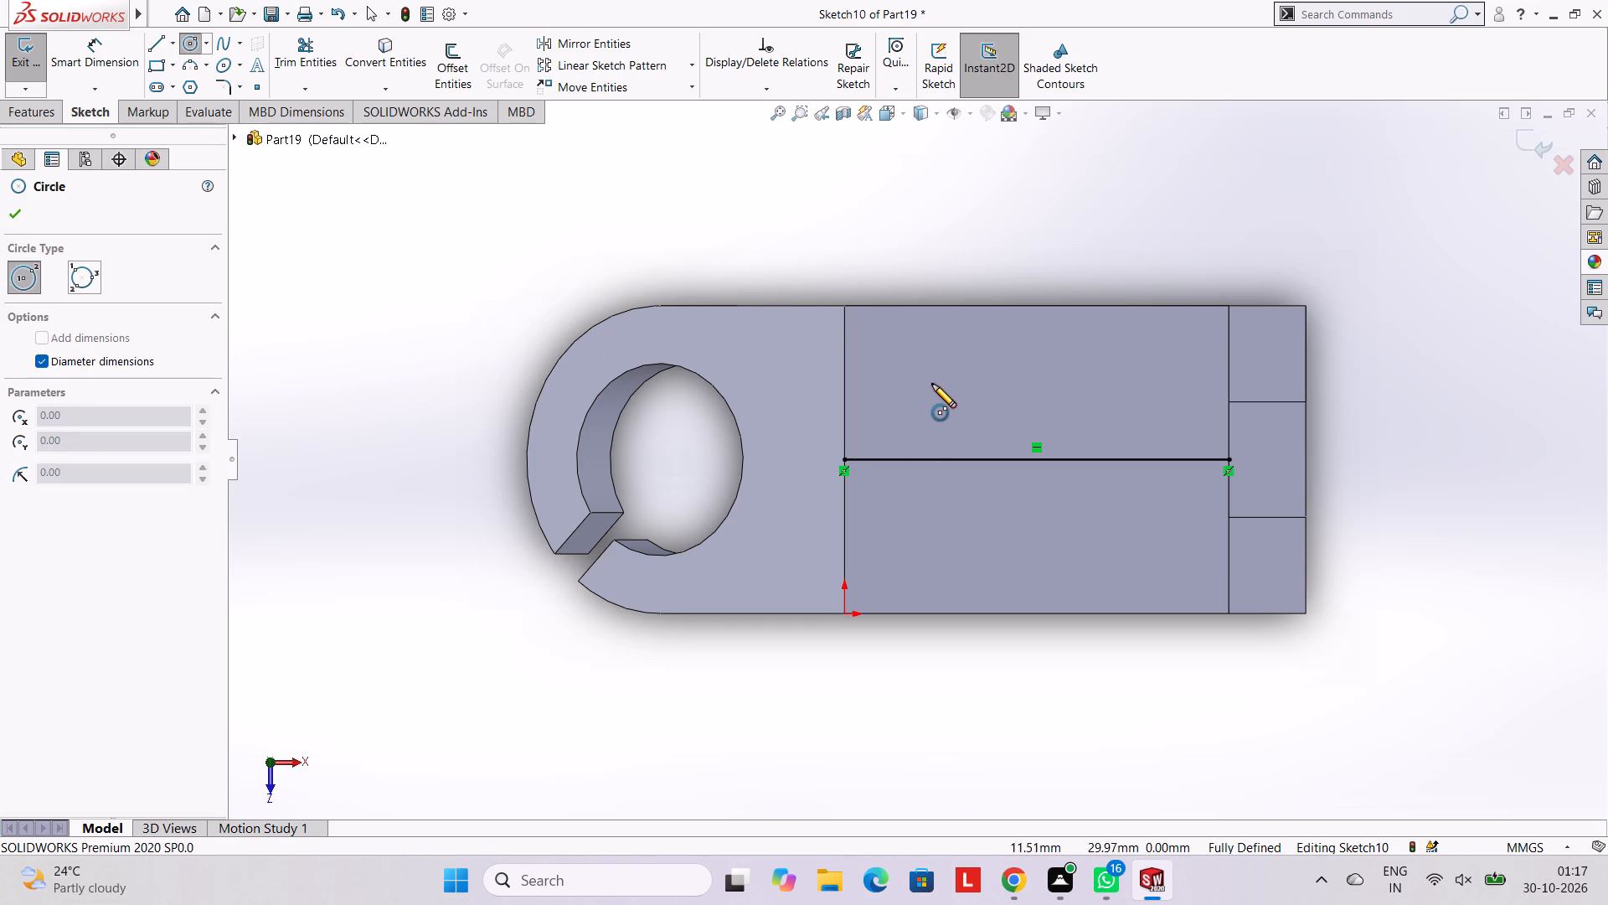
{"action": "left_click", "coordinate": [929, 384]}
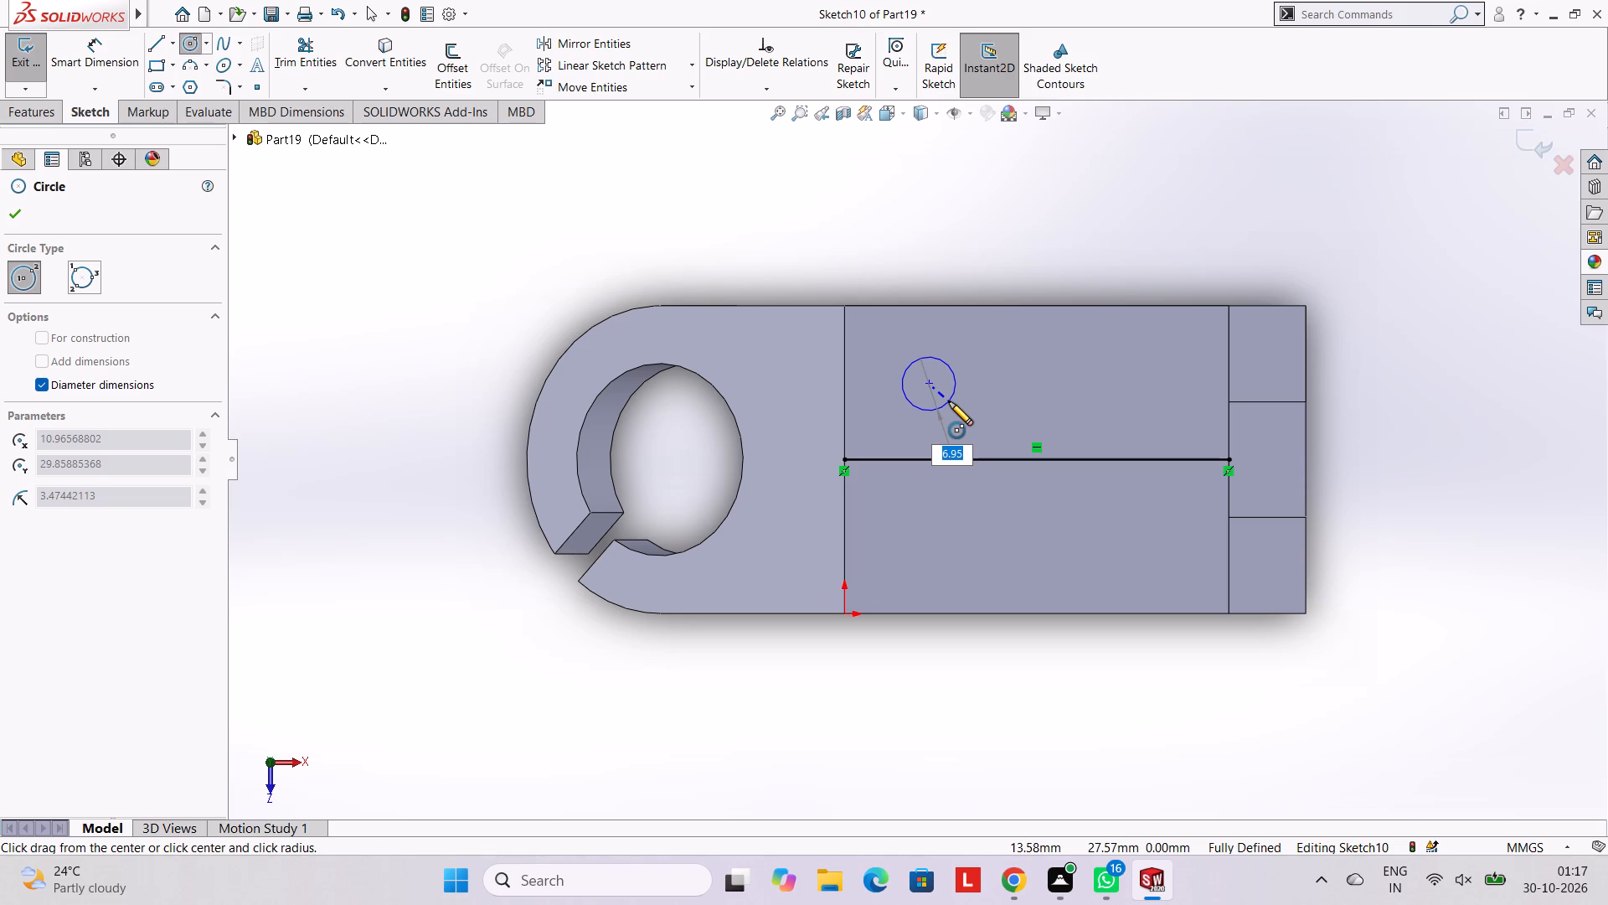
{"action": "type", "text": "10"}
{"action": "key", "text": "Return"}
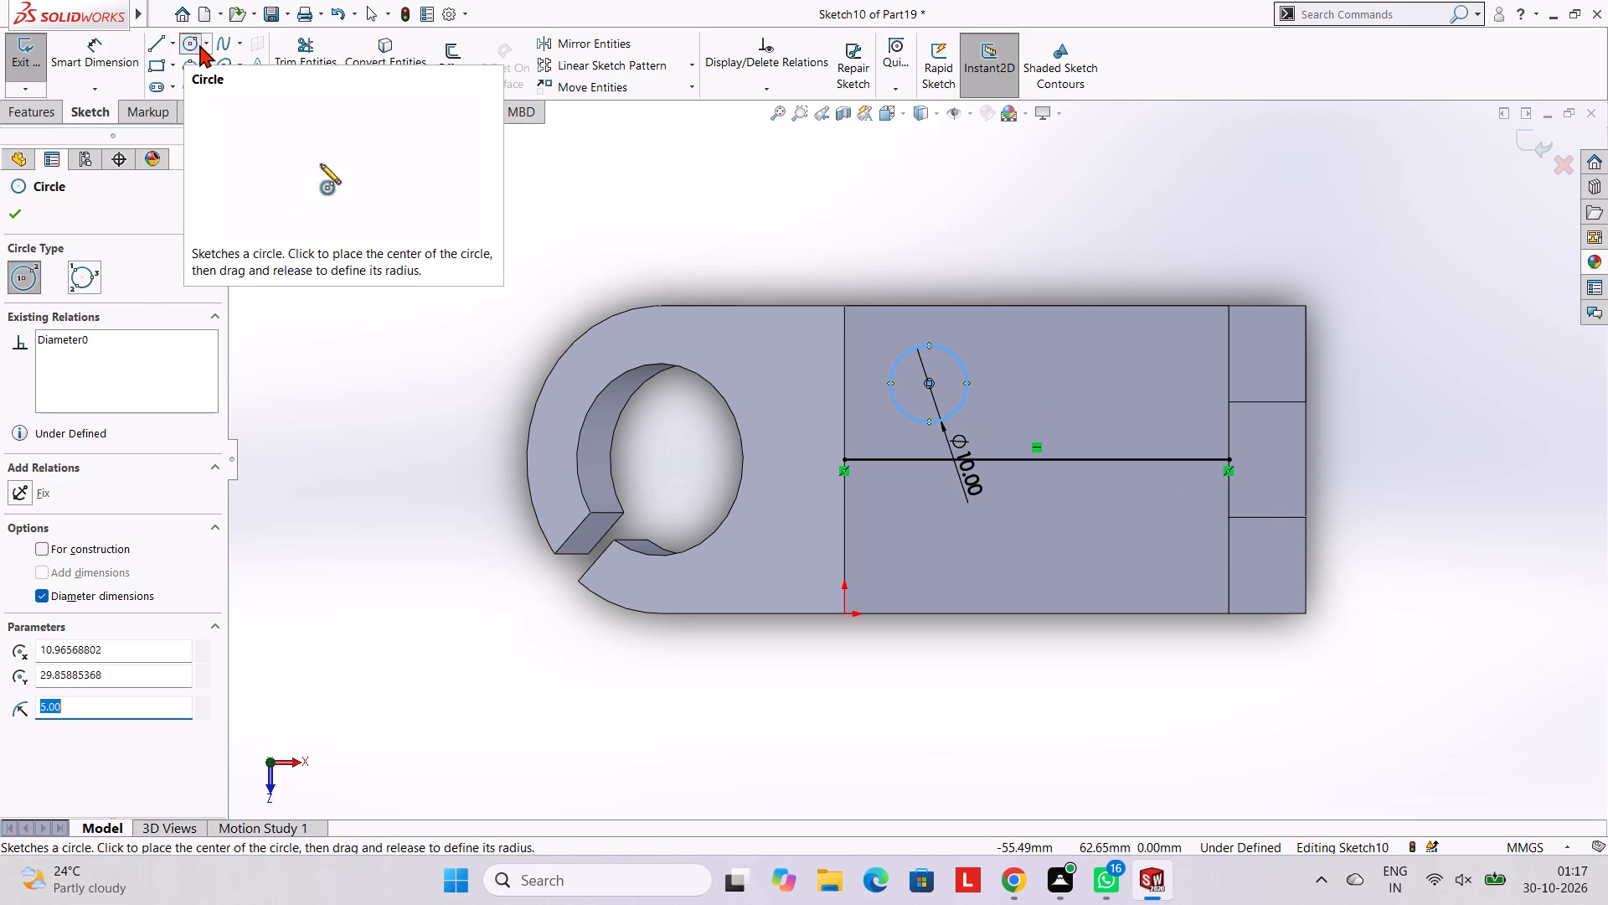
{"action": "left_click", "coordinate": [1108, 388]}
{"action": "type", "text": "10"}
{"action": "key", "text": "Return"}
{"action": "key", "text": "Escape"}
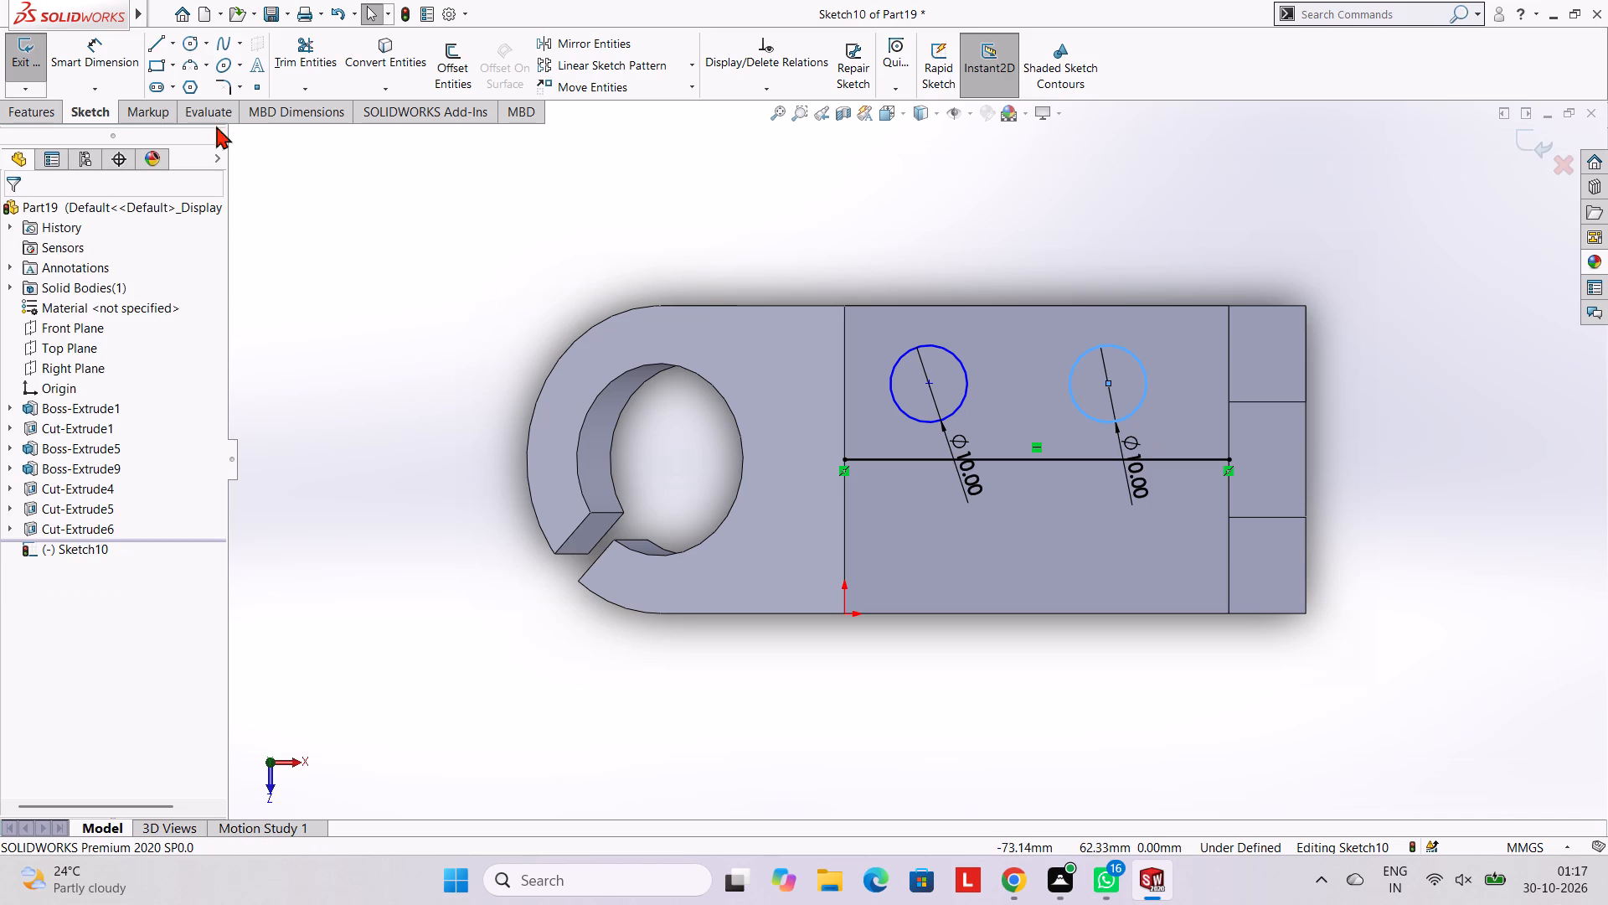
Dimension the centre of the circle nearer the notched upright leg 15 mm from the face edge at that leg.
{"action": "left_click", "coordinate": [112, 52]}
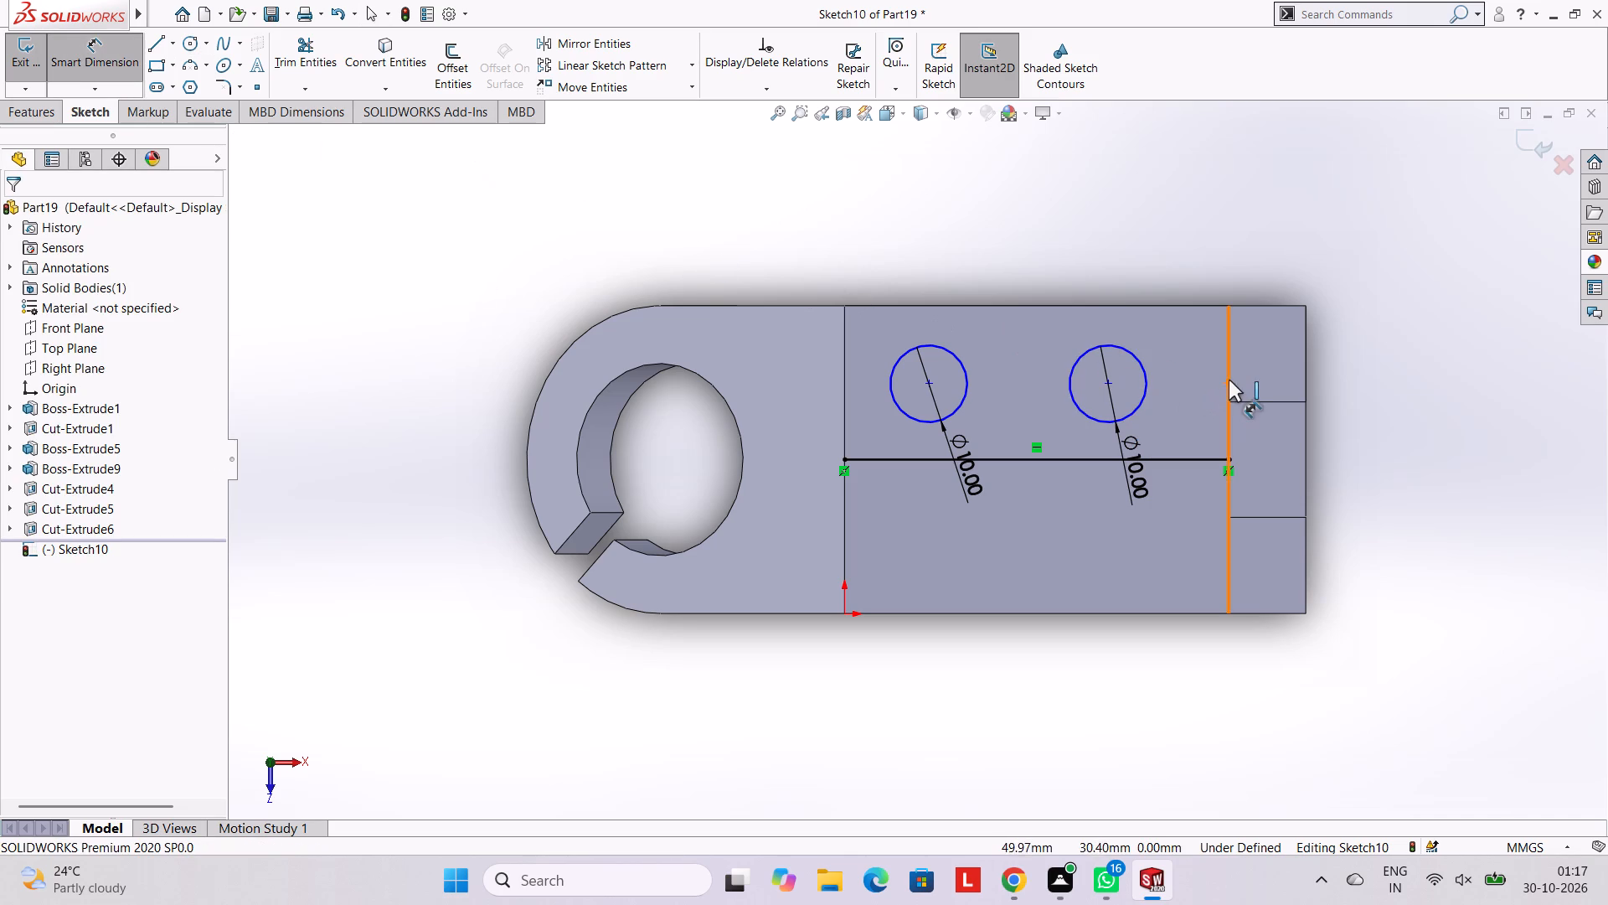
{"action": "left_click", "coordinate": [1229, 380]}
{"action": "left_click", "coordinate": [1110, 385]}
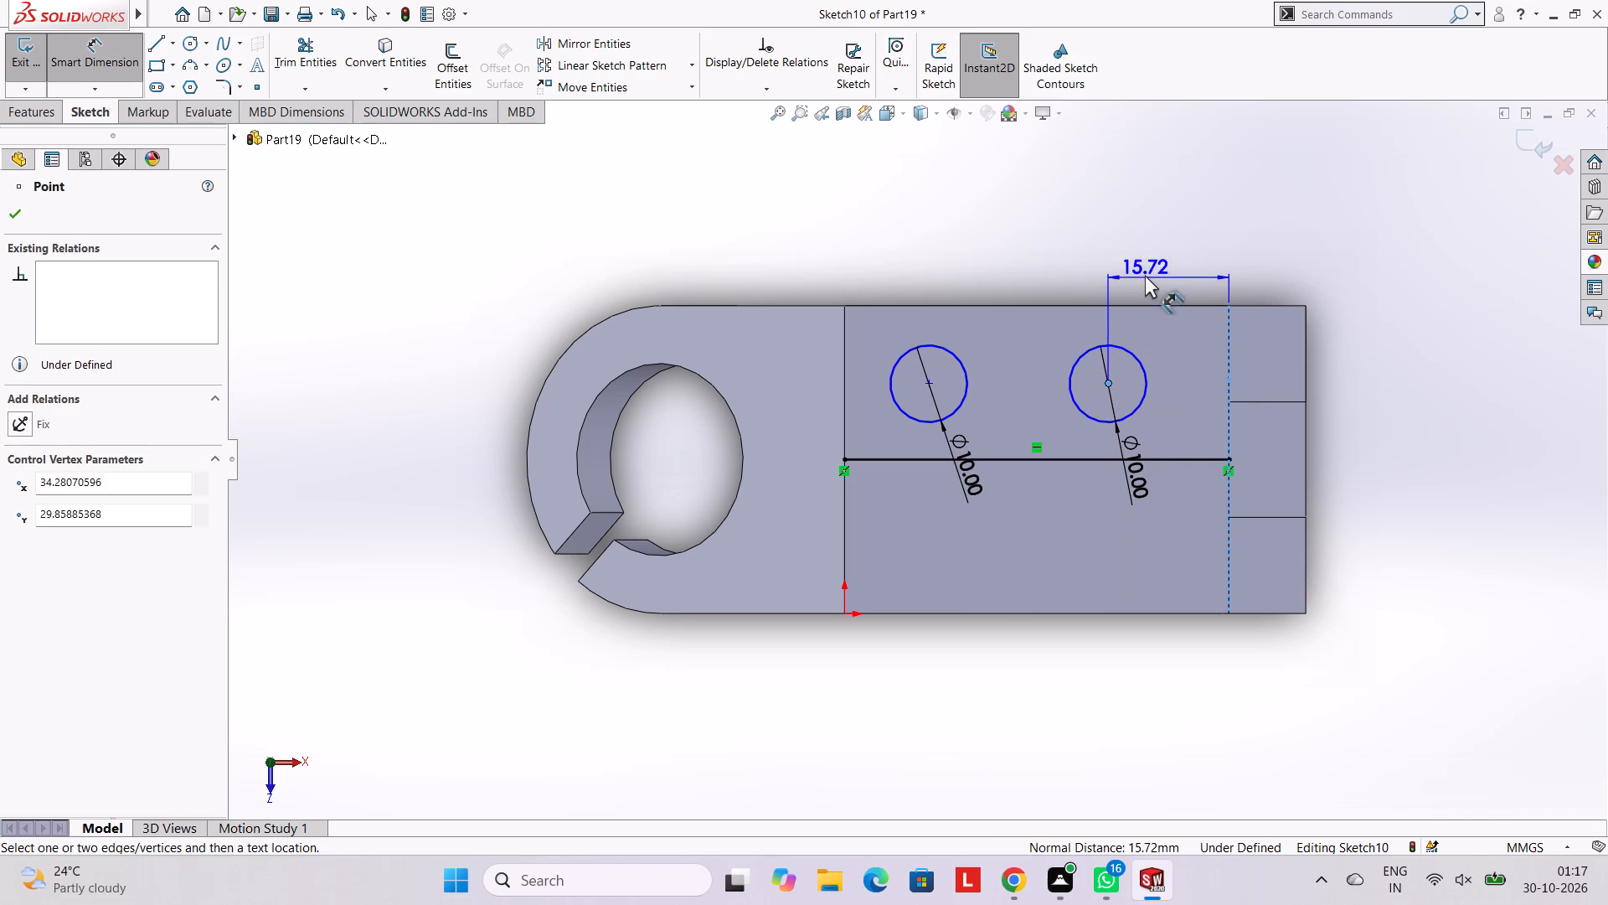
{"action": "left_click", "coordinate": [1145, 275]}
{"action": "type", "text": "15"}
{"action": "key", "text": "Return"}
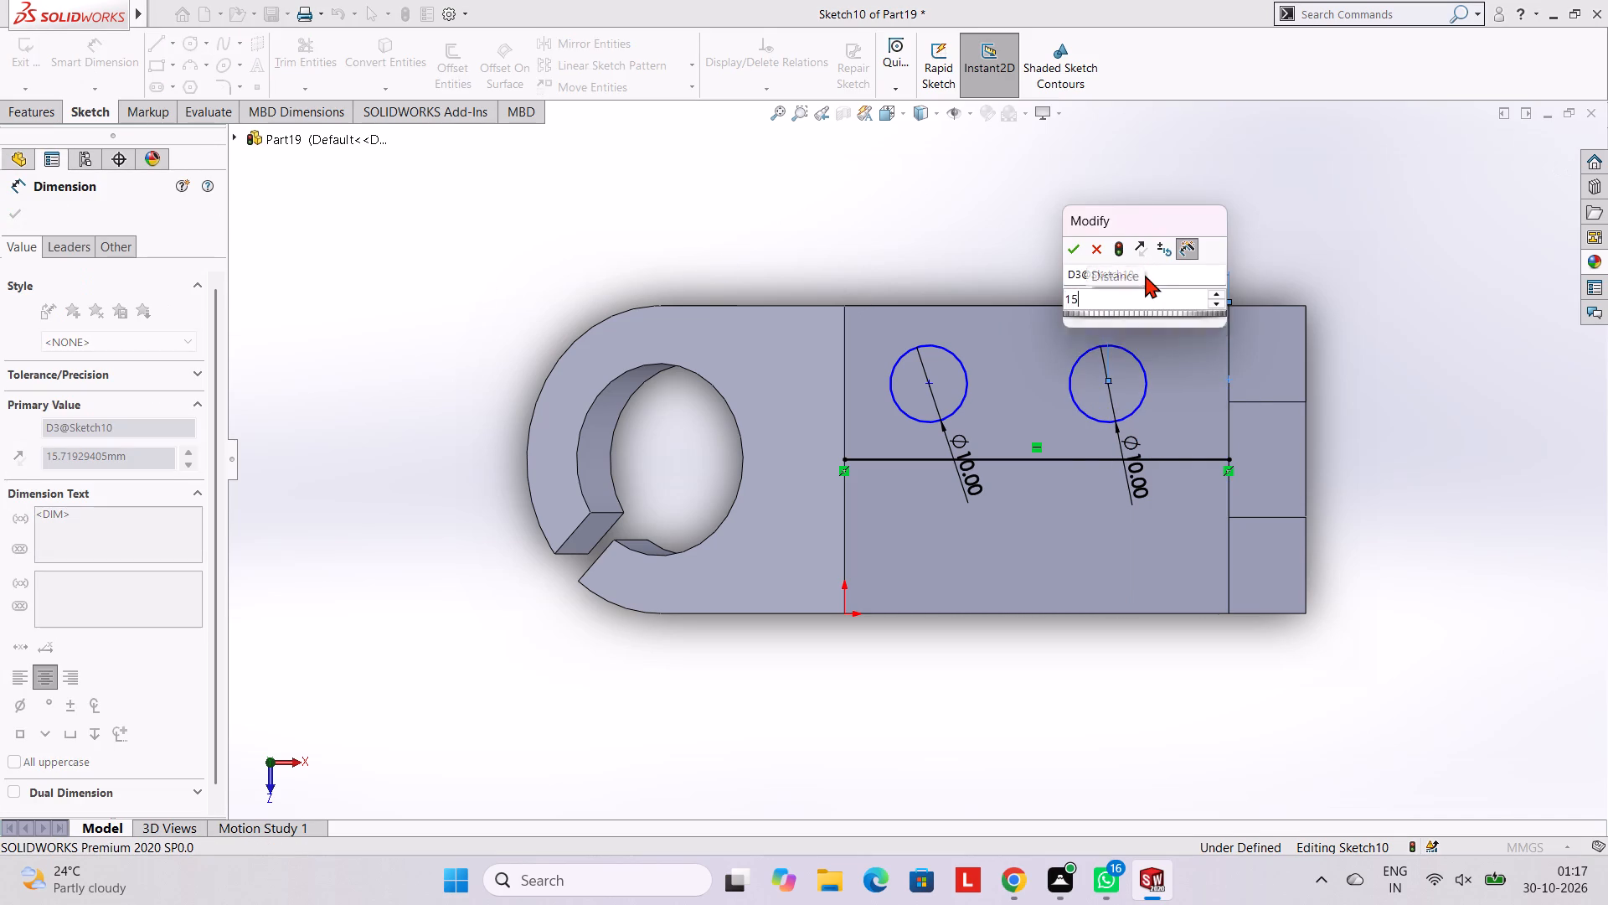
{"action": "key", "text": "Escape"}
{"action": "key", "text": "Escape"}
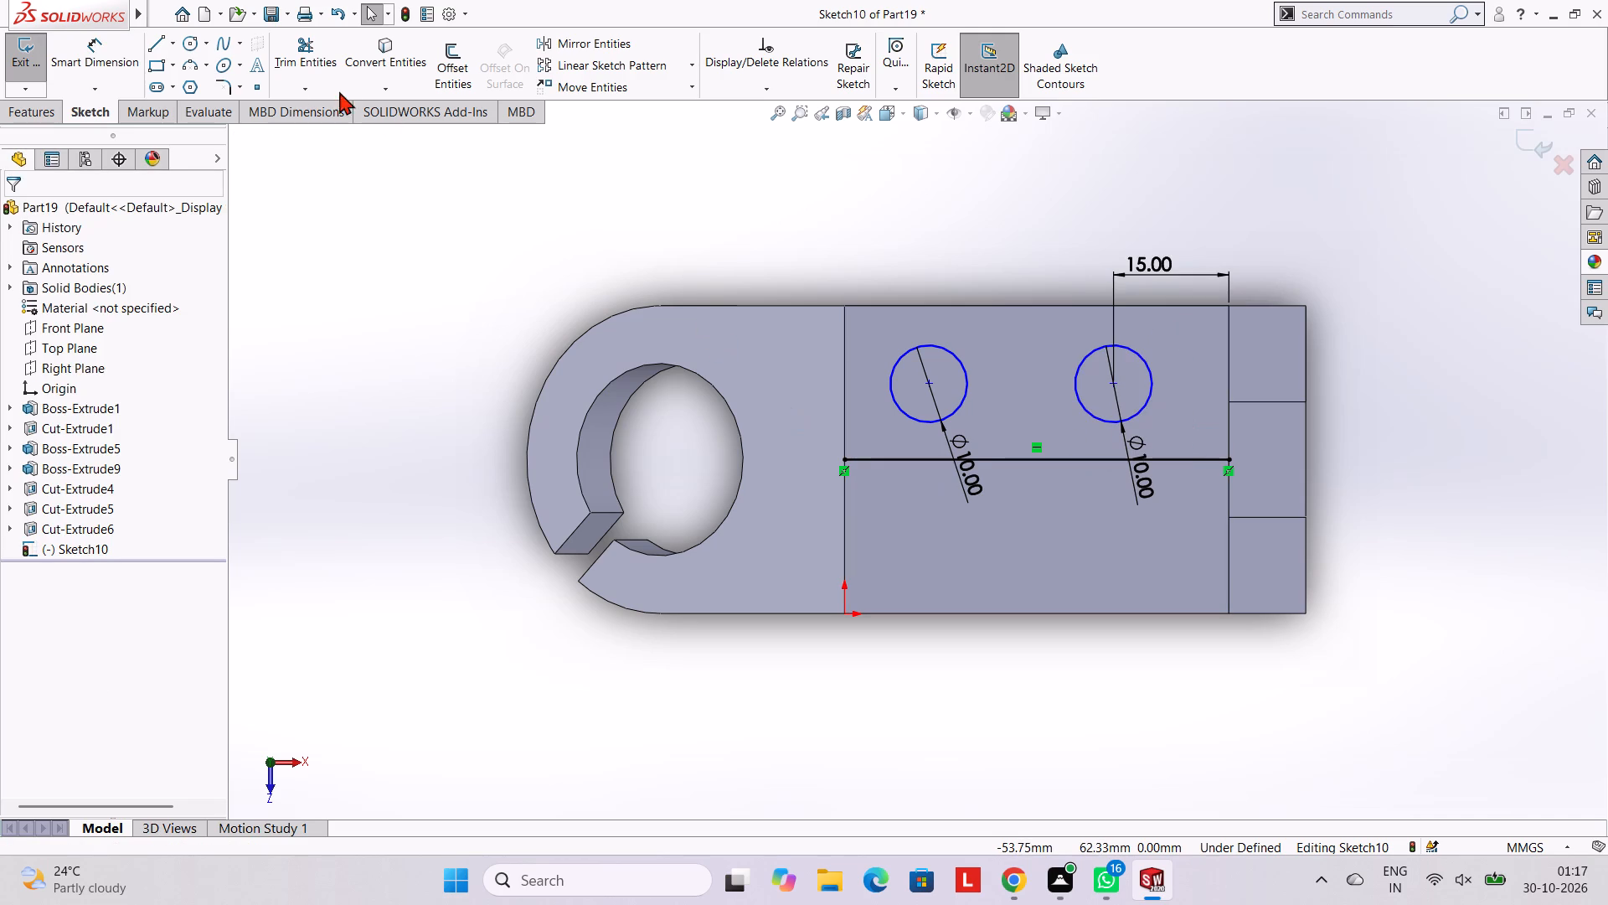
Dimension the same circle's centre 10 mm above the horizontal midline.
{"action": "left_click", "coordinate": [108, 59]}
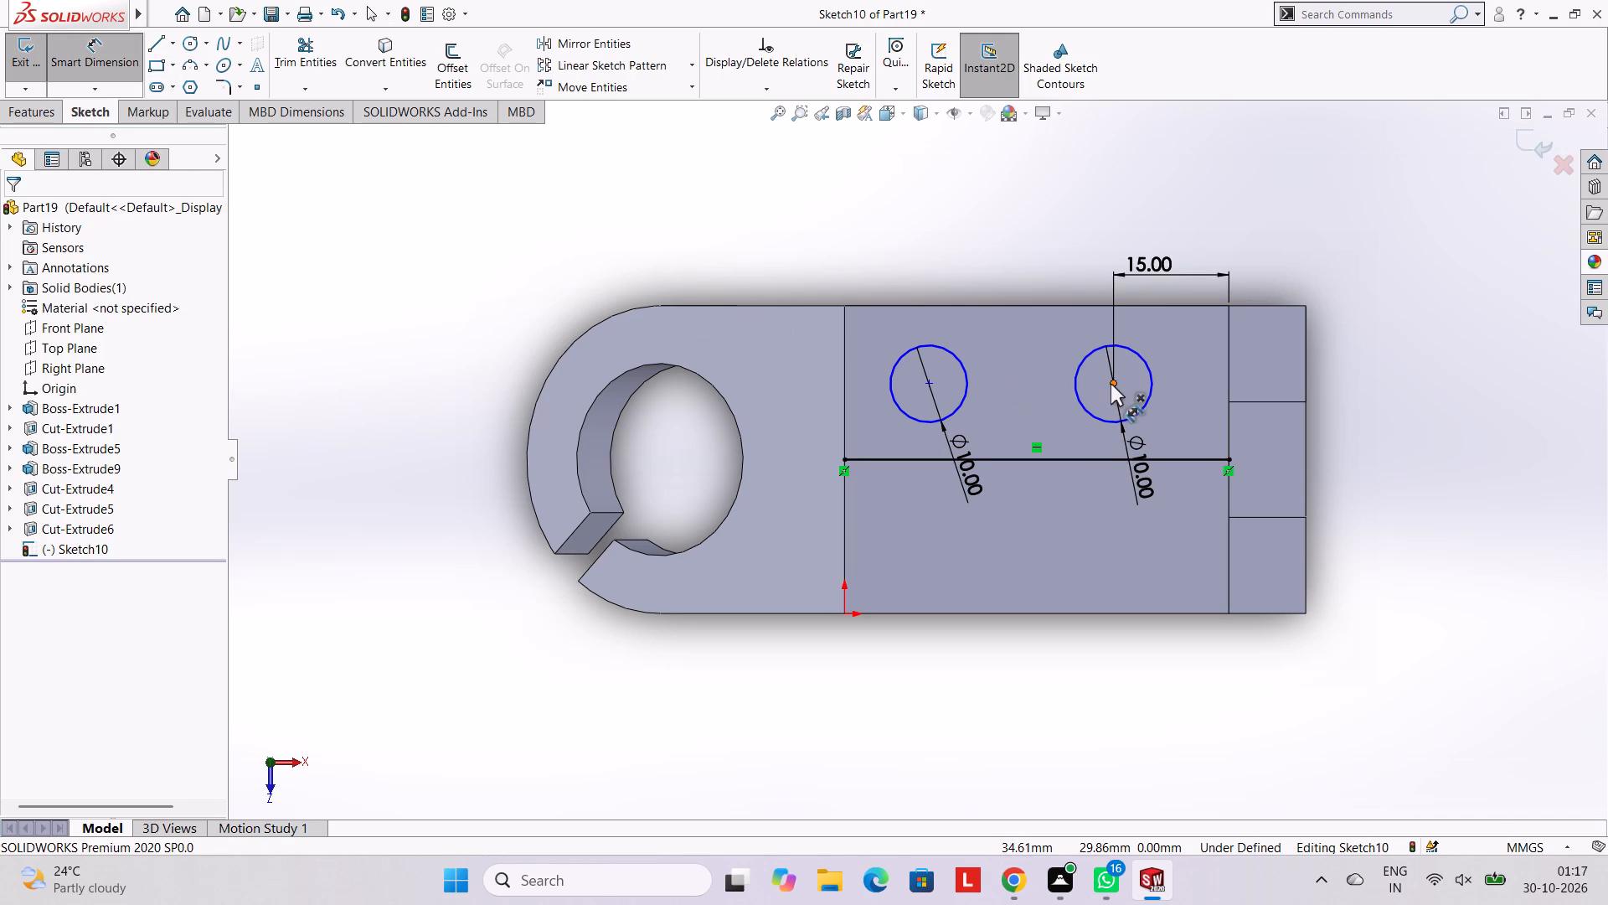
{"action": "left_click", "coordinate": [1111, 384]}
{"action": "left_click", "coordinate": [1105, 458]}
{"action": "left_click", "coordinate": [1353, 420]}
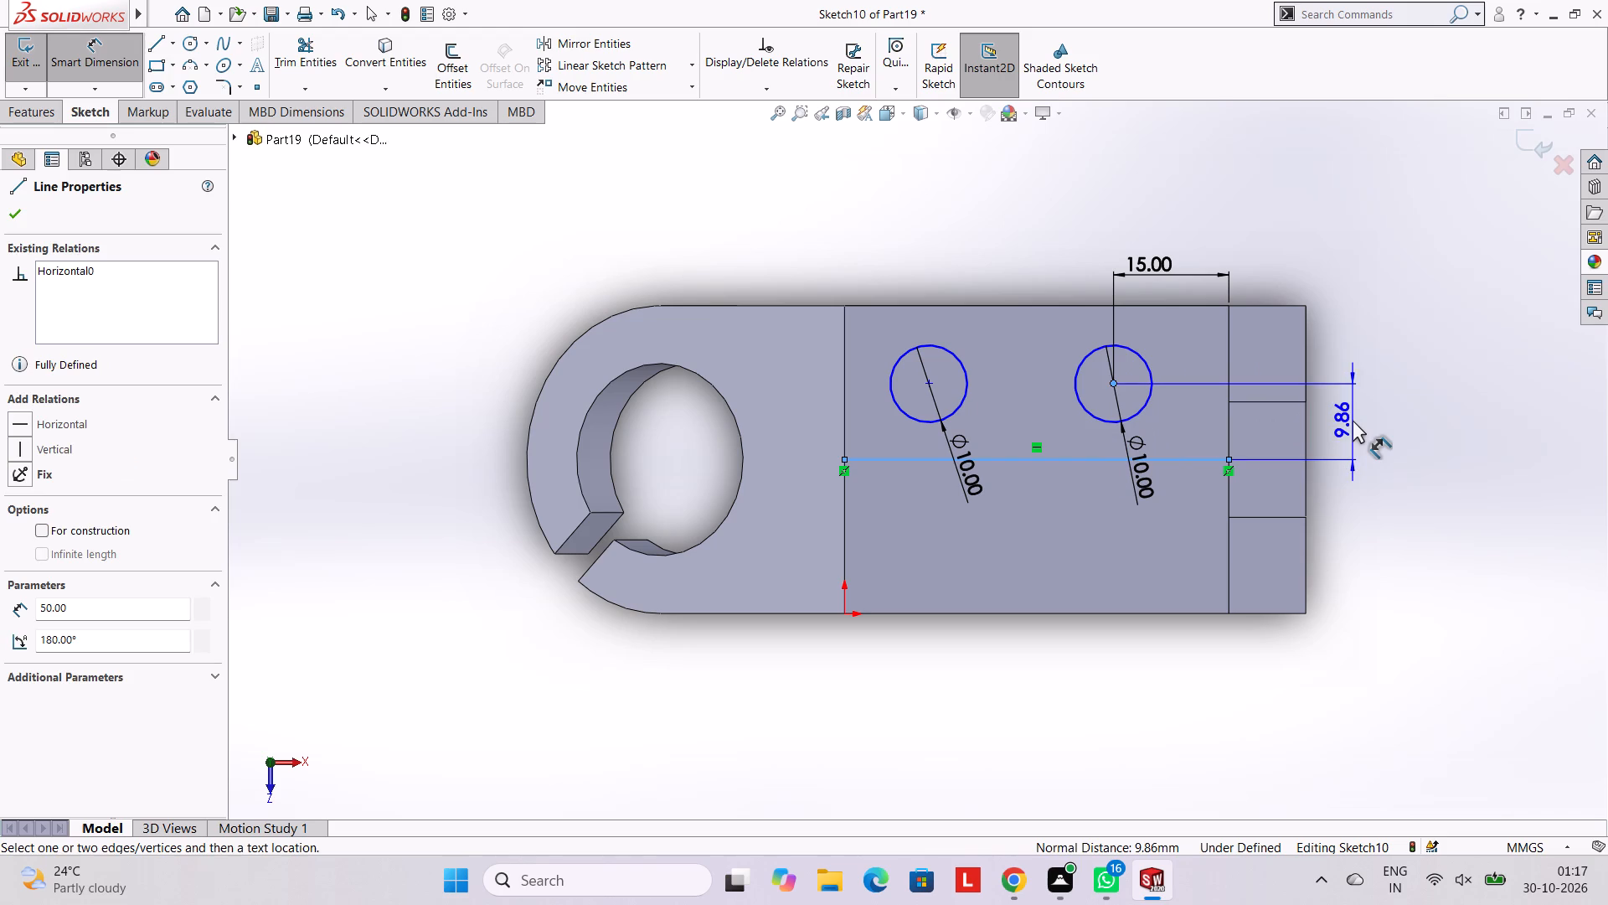
{"action": "type", "text": "10"}
{"action": "key", "text": "Return"}
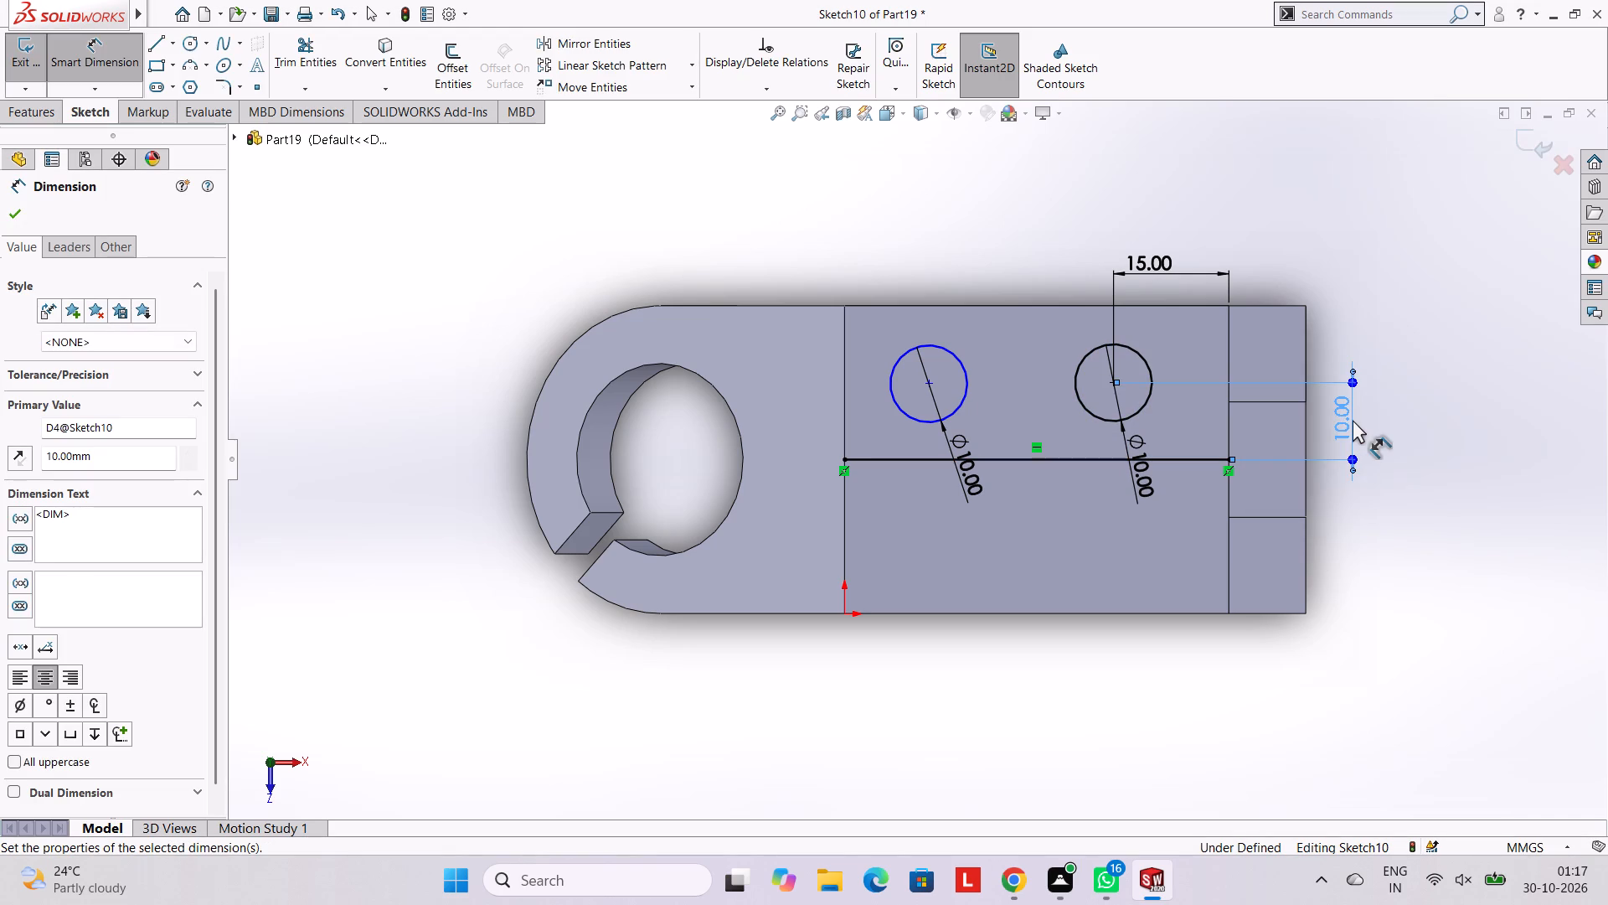
{"action": "key", "text": "Escape"}
{"action": "key", "text": "Escape"}
{"action": "key", "text": "Escape"}
{"action": "key", "text": "Escape"}
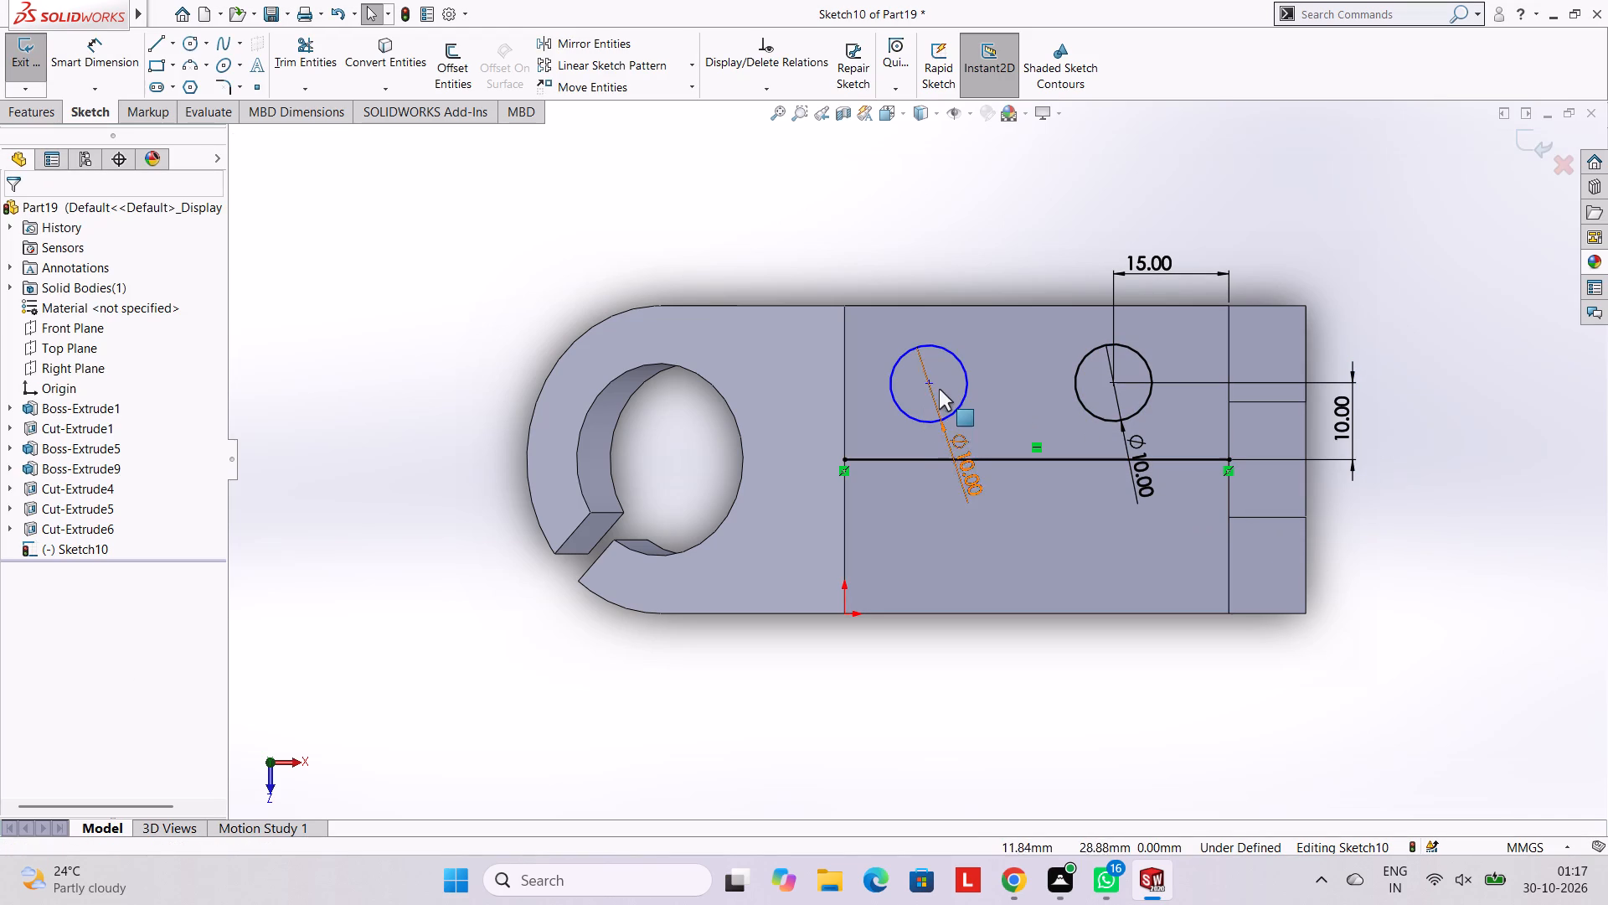
Dimension the centre of the circle nearer the slanted arm 10 mm above the horizontal midline.
{"action": "left_click", "coordinate": [106, 44]}
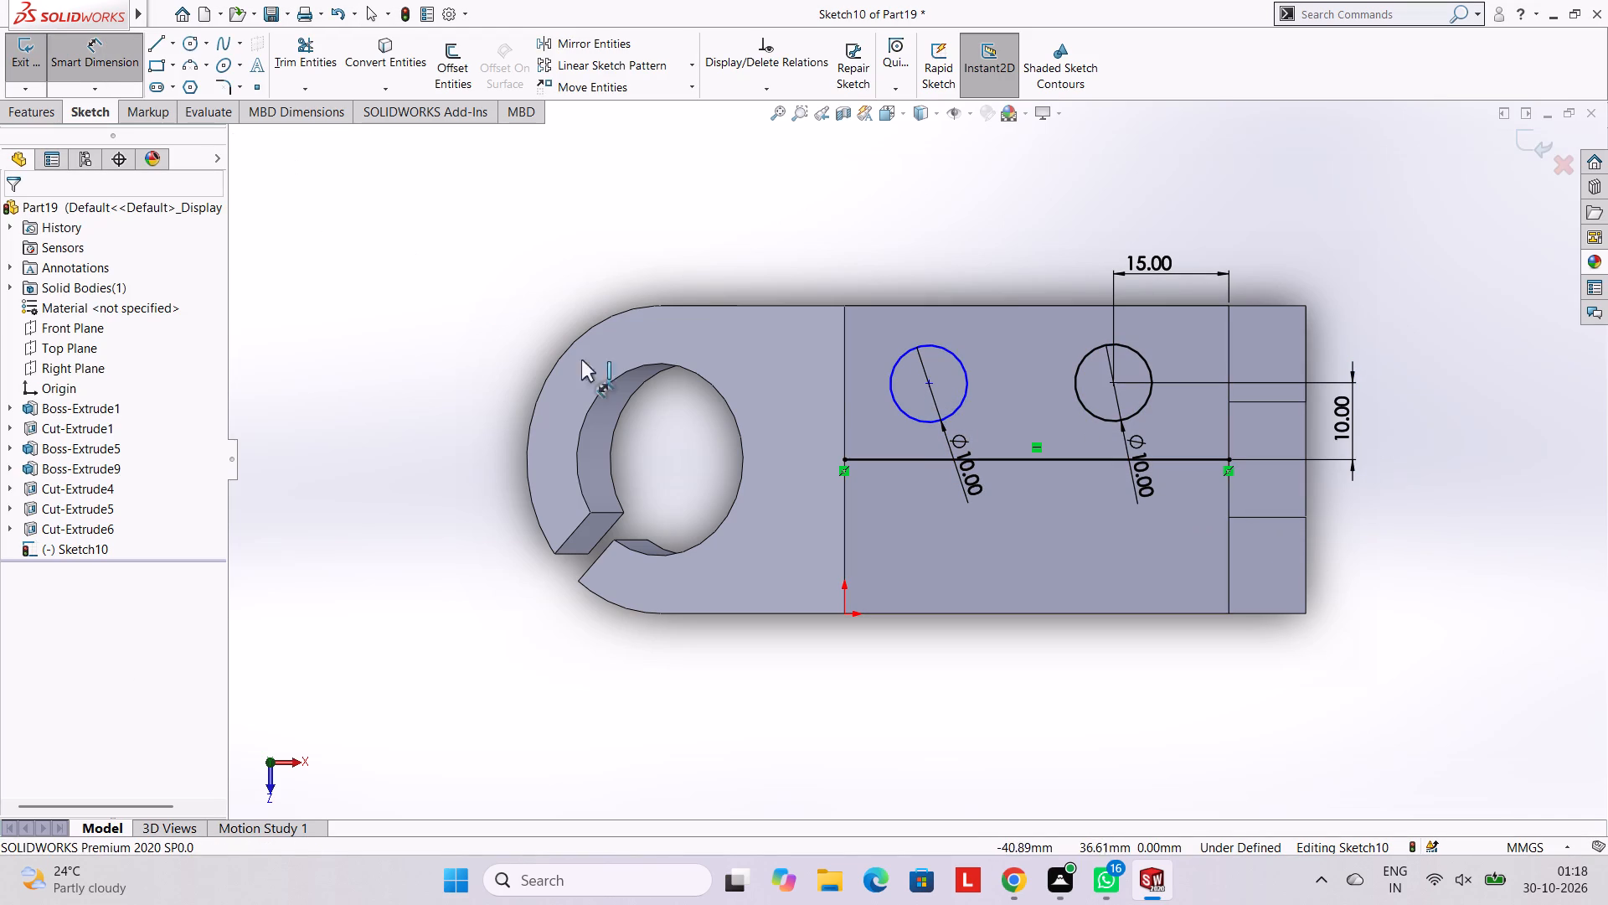
{"action": "left_click", "coordinate": [925, 383]}
{"action": "left_click", "coordinate": [930, 459]}
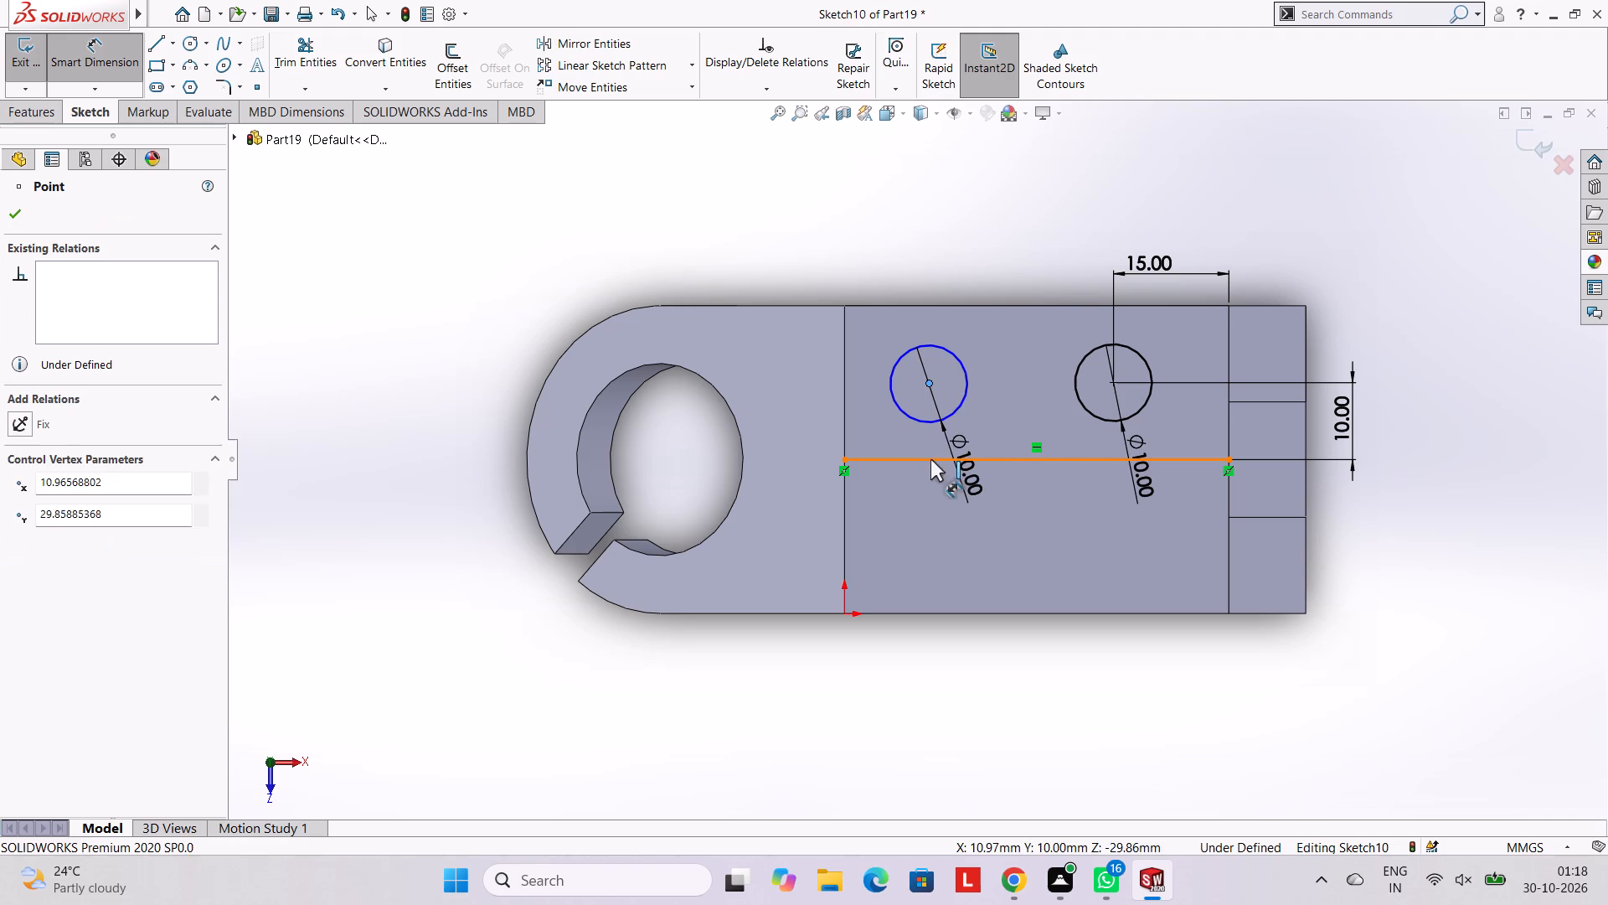
{"action": "left_click", "coordinate": [1029, 390]}
{"action": "type", "text": "10"}
{"action": "key", "text": "Return"}
{"action": "key", "text": "Escape"}
{"action": "key", "text": "Escape"}
{"action": "key", "text": "Escape"}
{"action": "key", "text": "Escape"}
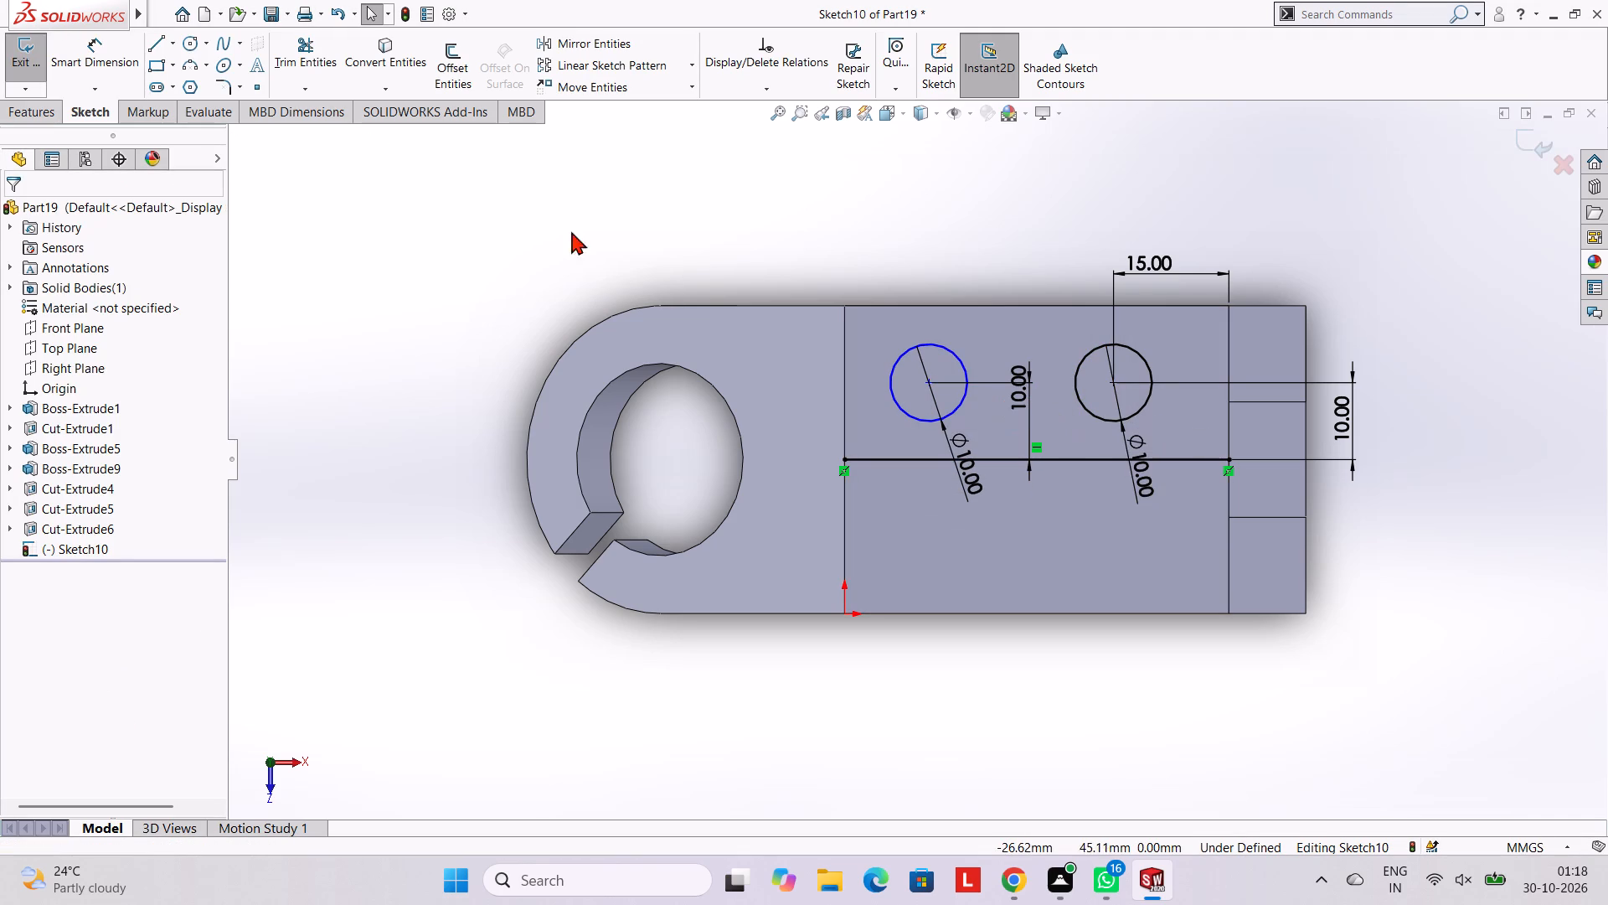
Set the horizontal distance between the two circle centres to 20 mm.
{"action": "left_click", "coordinate": [115, 49]}
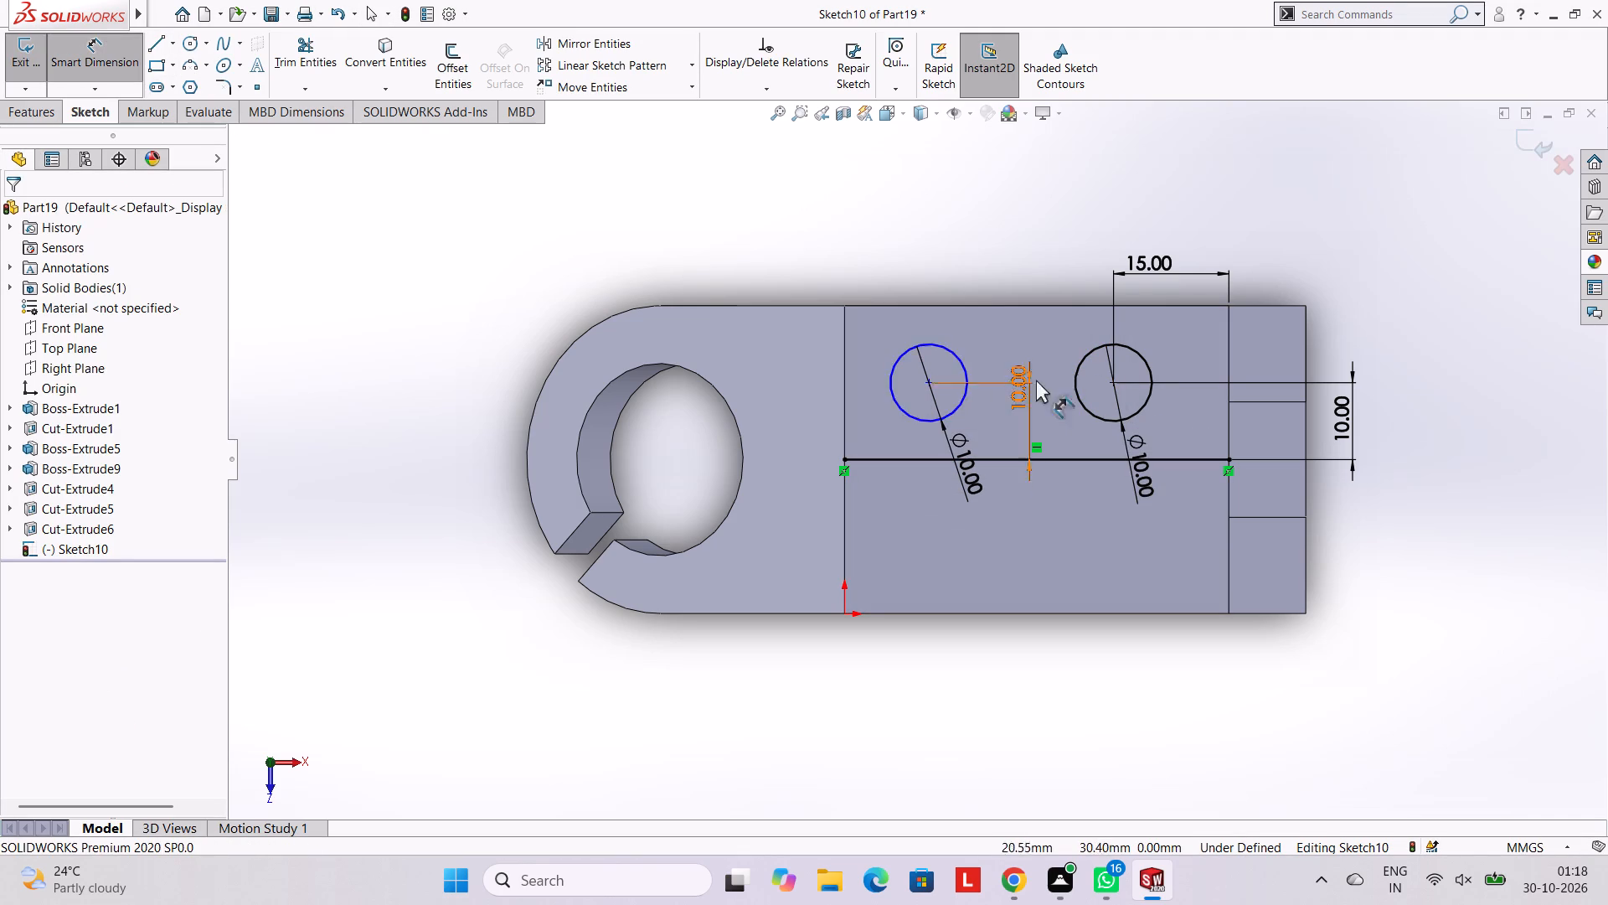
{"action": "left_click", "coordinate": [1111, 380]}
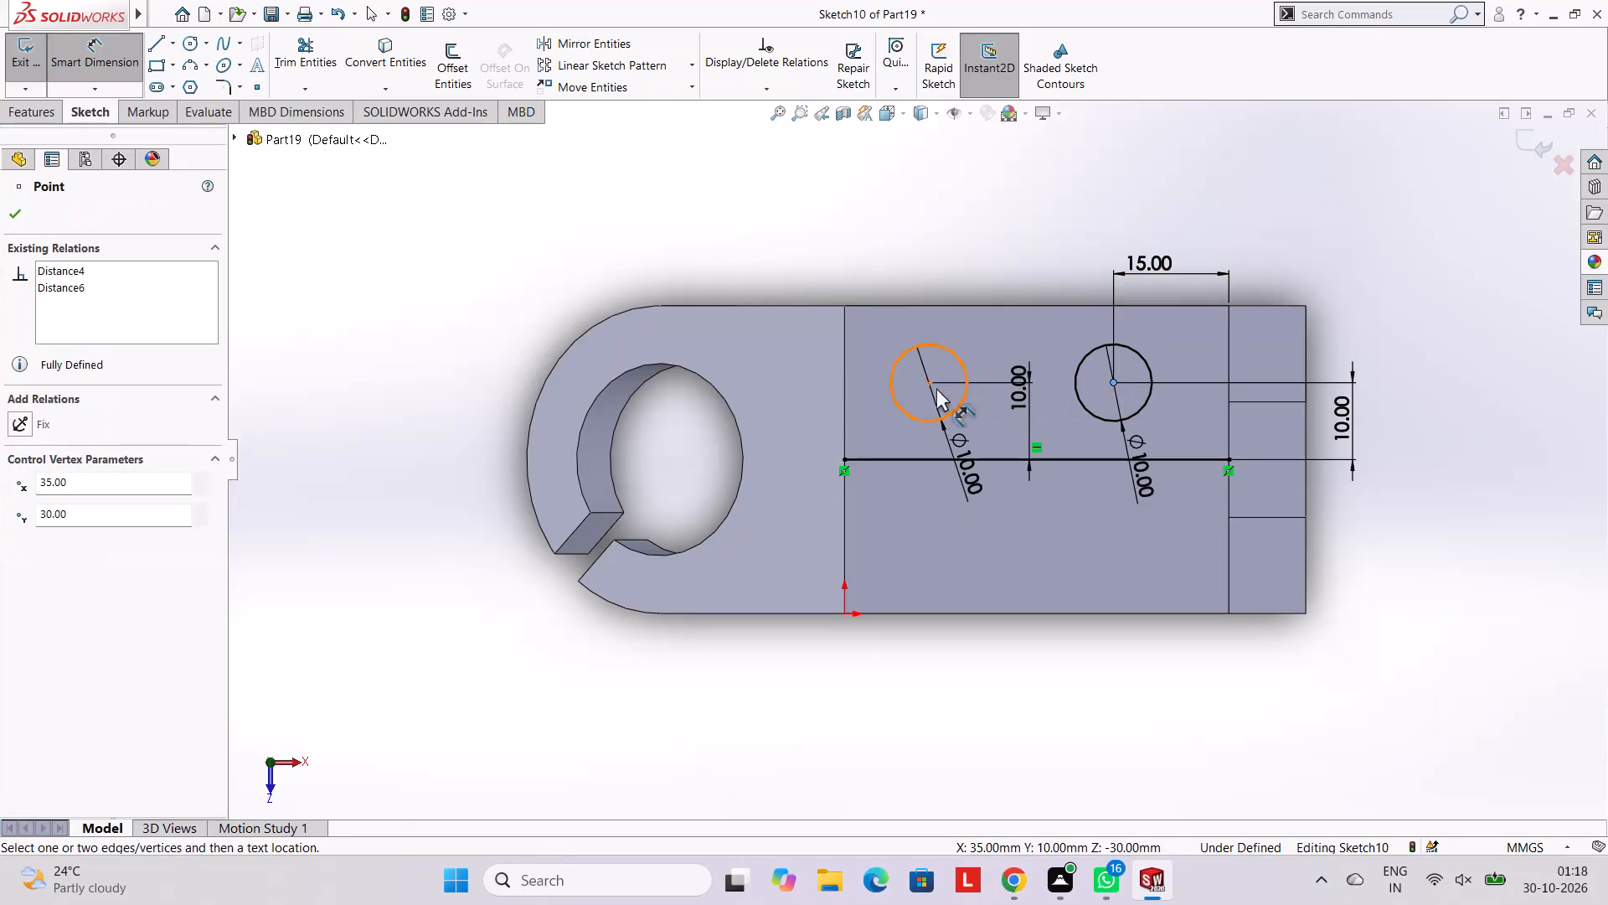
{"action": "left_click", "coordinate": [925, 380]}
{"action": "left_click", "coordinate": [1030, 244]}
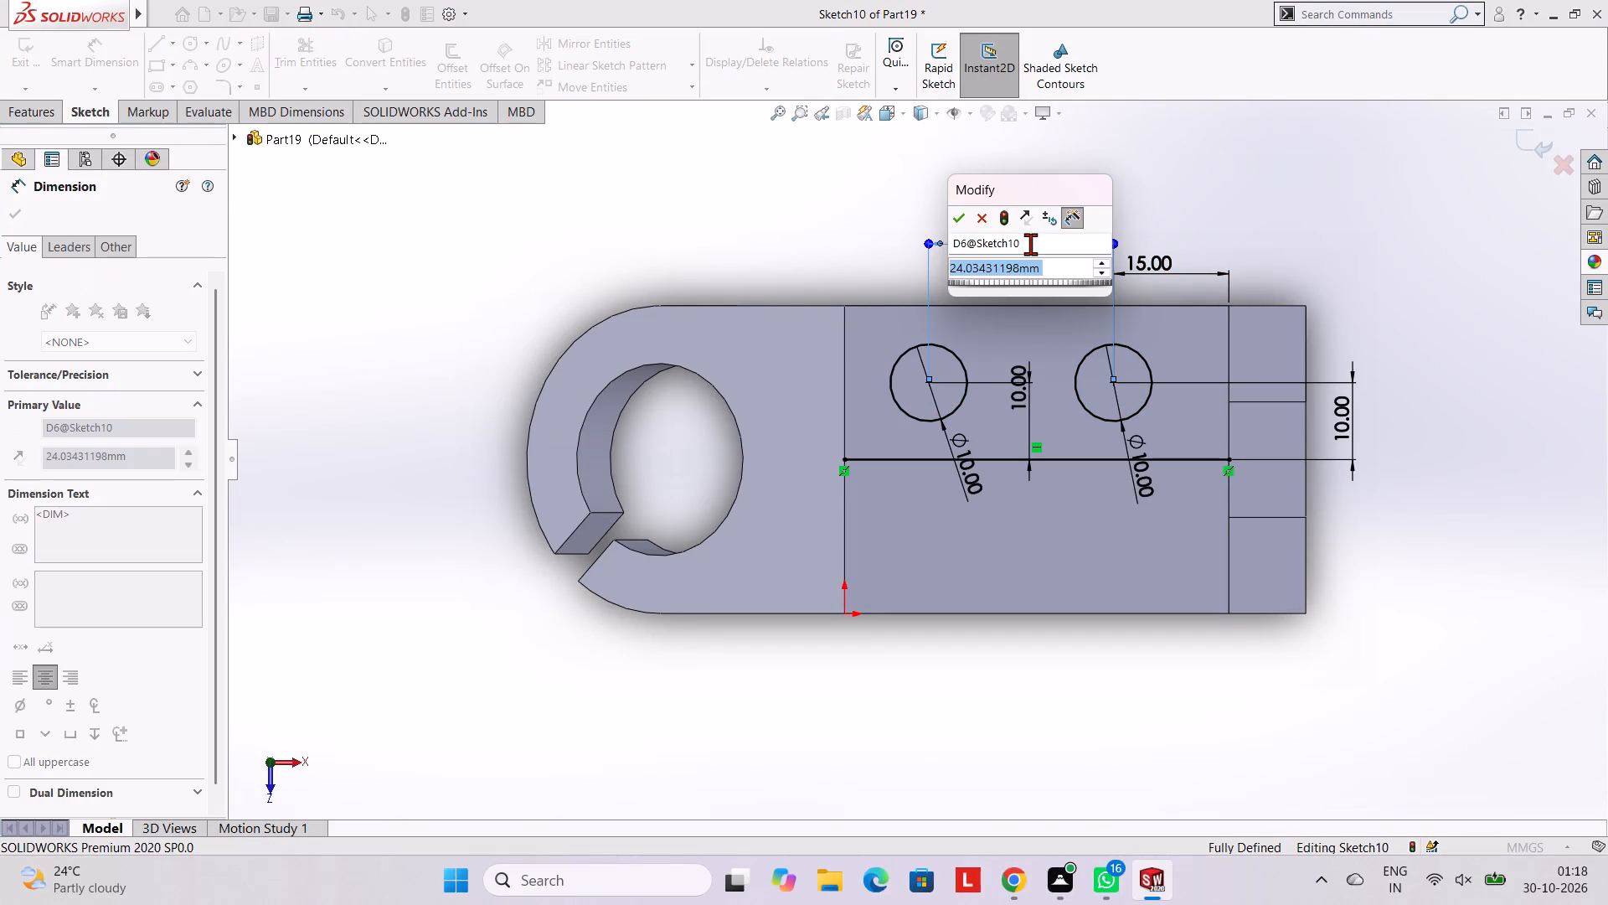
{"action": "type", "text": "20"}
{"action": "key", "text": "Return"}
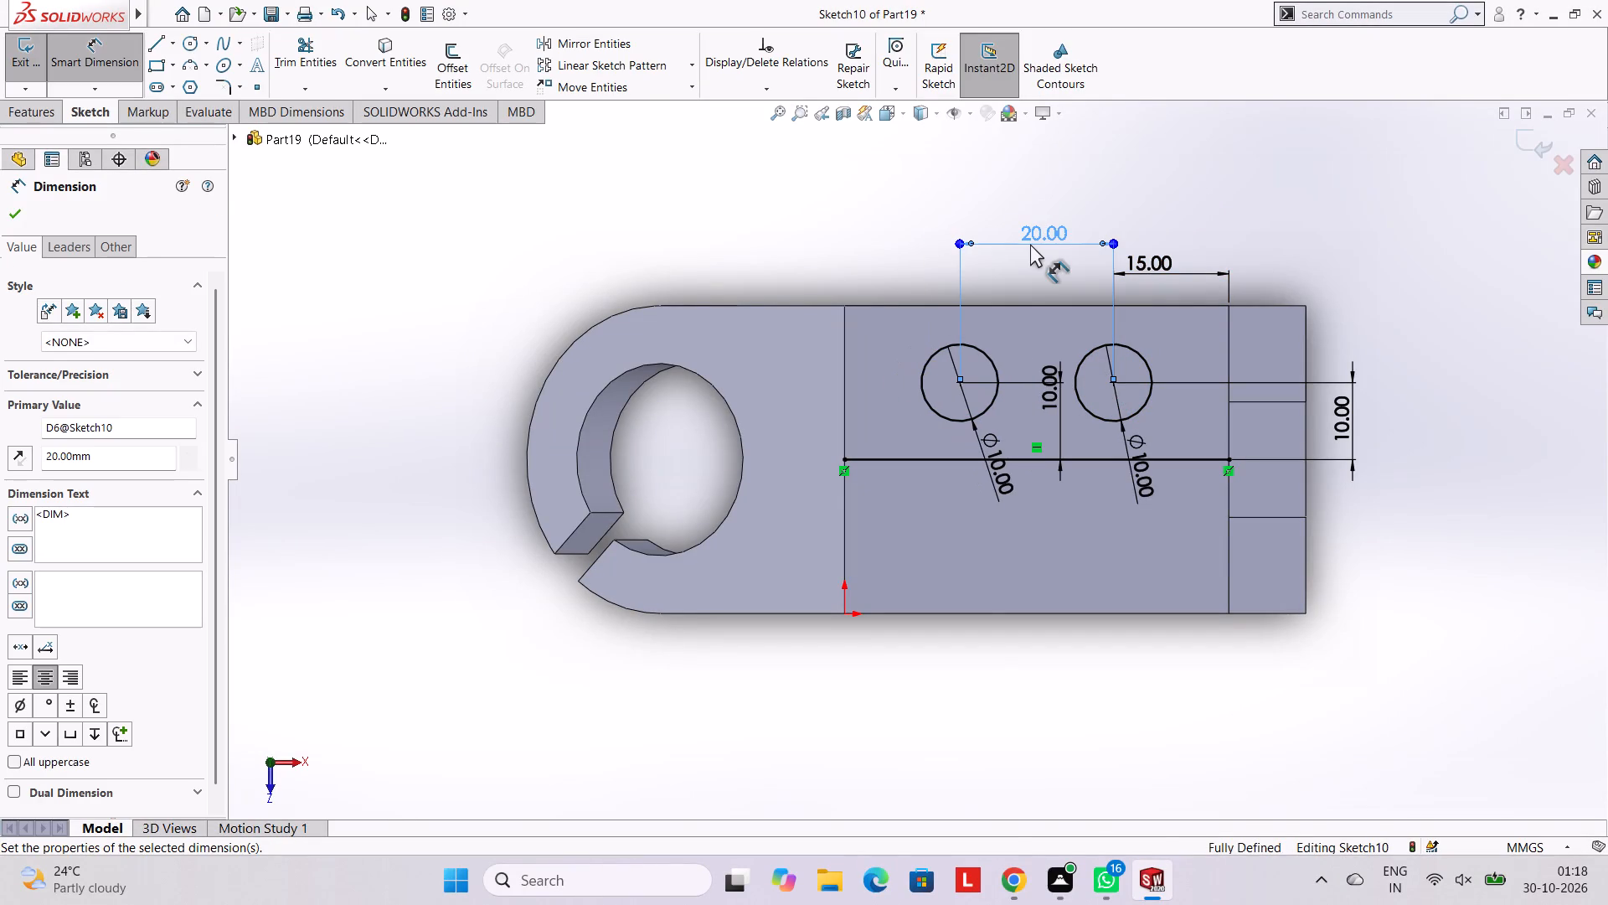
{"action": "key", "text": "Escape"}
{"action": "key", "text": "Escape"}
{"action": "key", "text": "Escape"}
Draw a horizontal 20 mm line joining the top points of the two circles.
{"action": "scroll", "coordinate": [1067, 421], "scroll_direction": "down", "scroll_amount": 2}
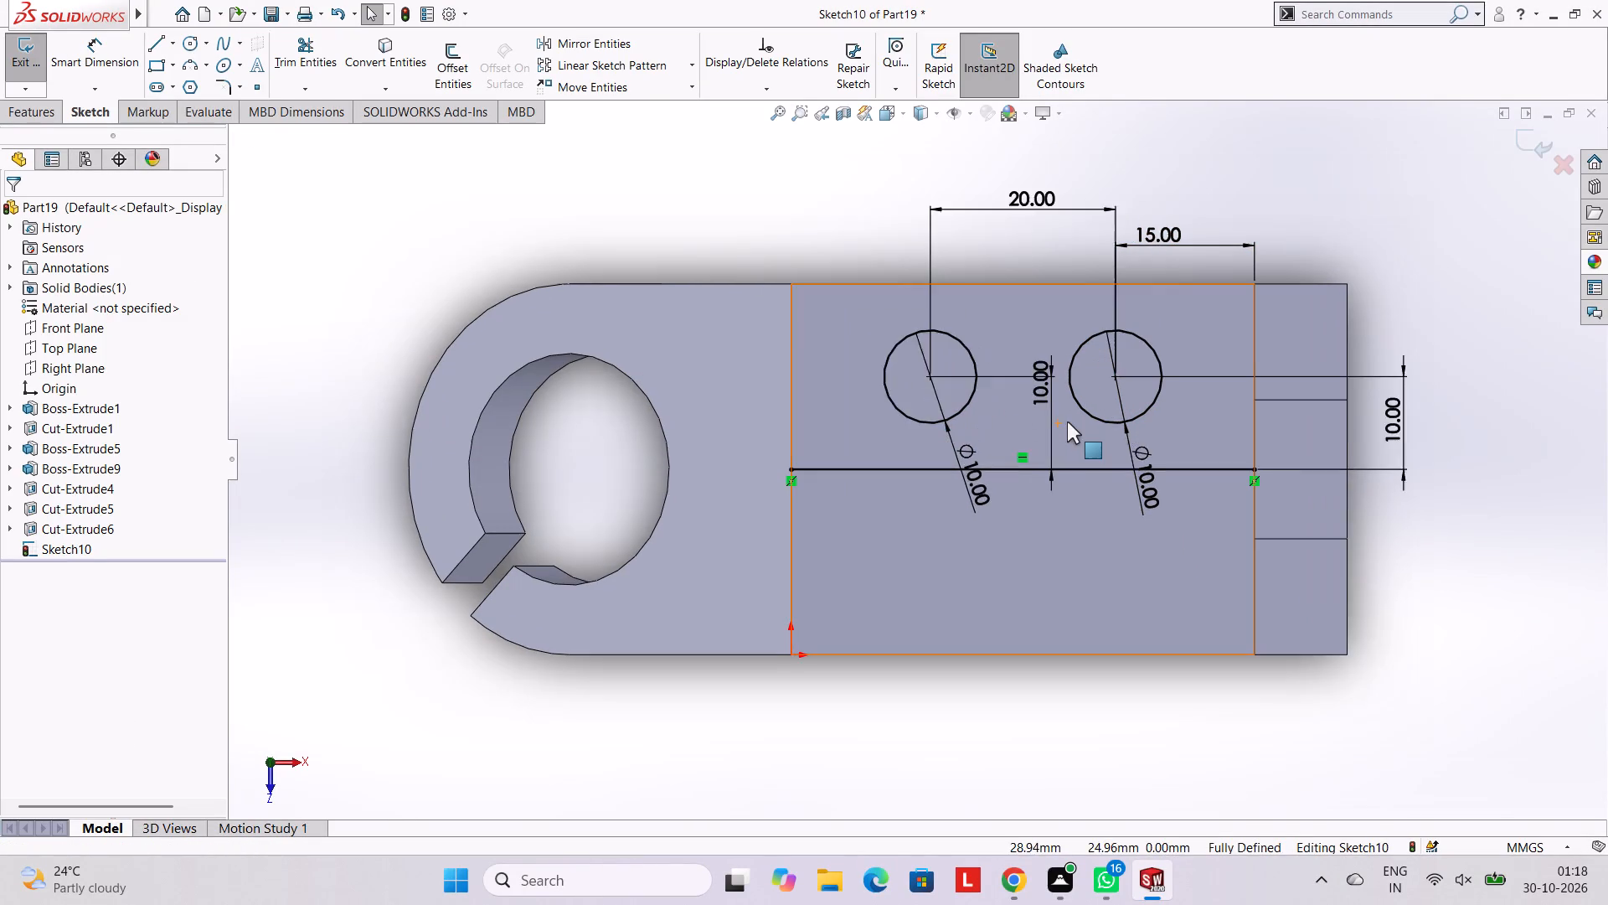
{"action": "left_click", "coordinate": [151, 40]}
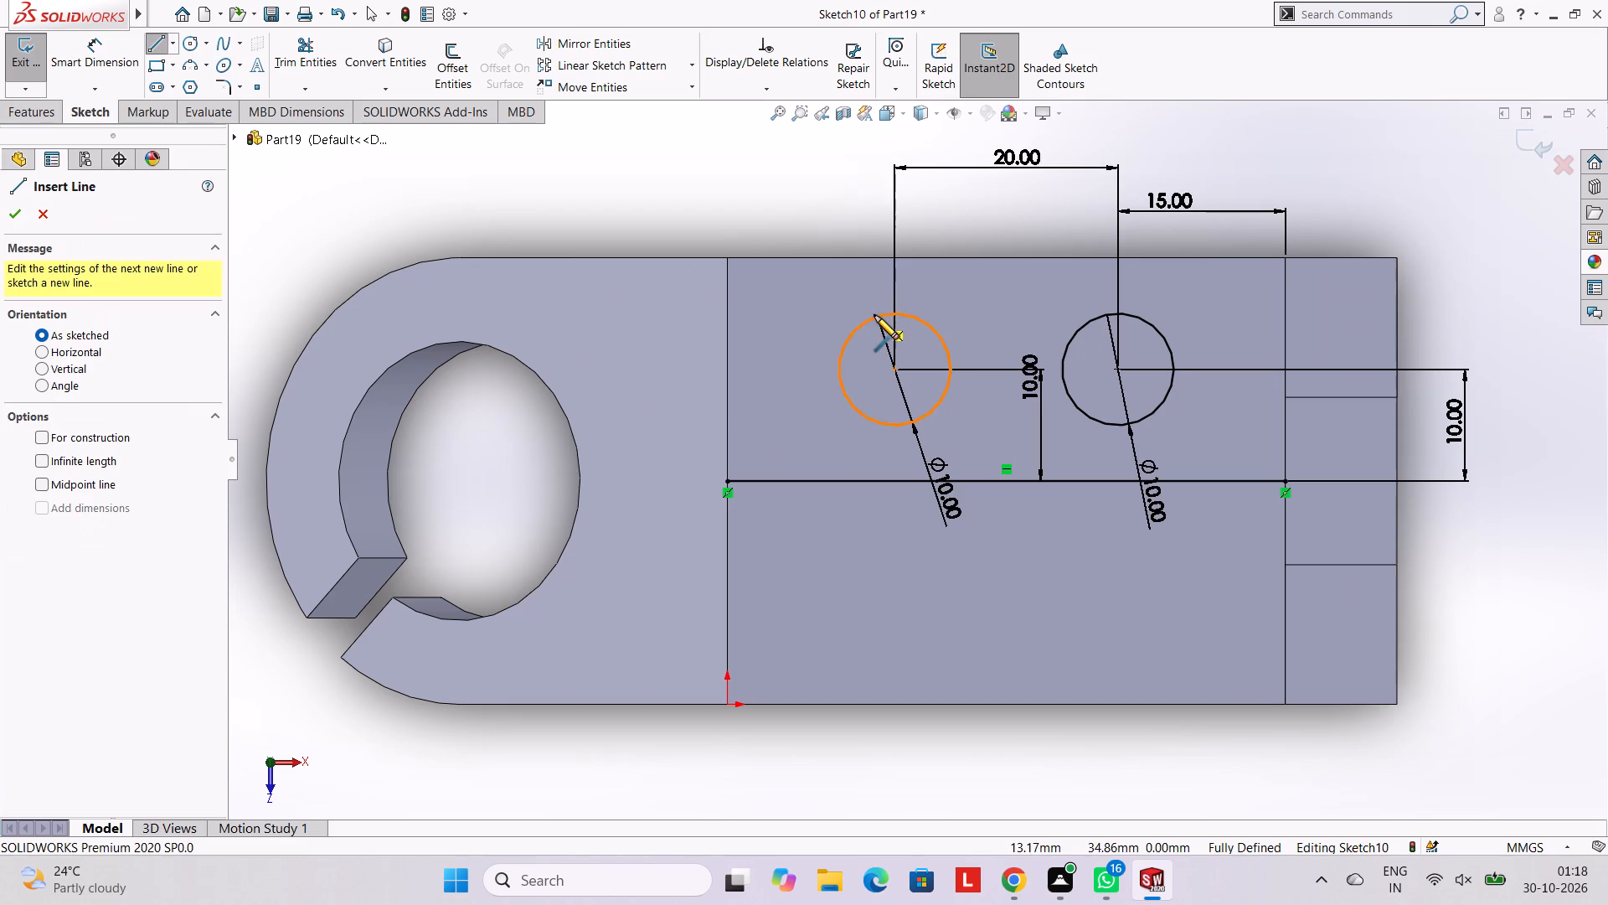
{"action": "left_click", "coordinate": [896, 313]}
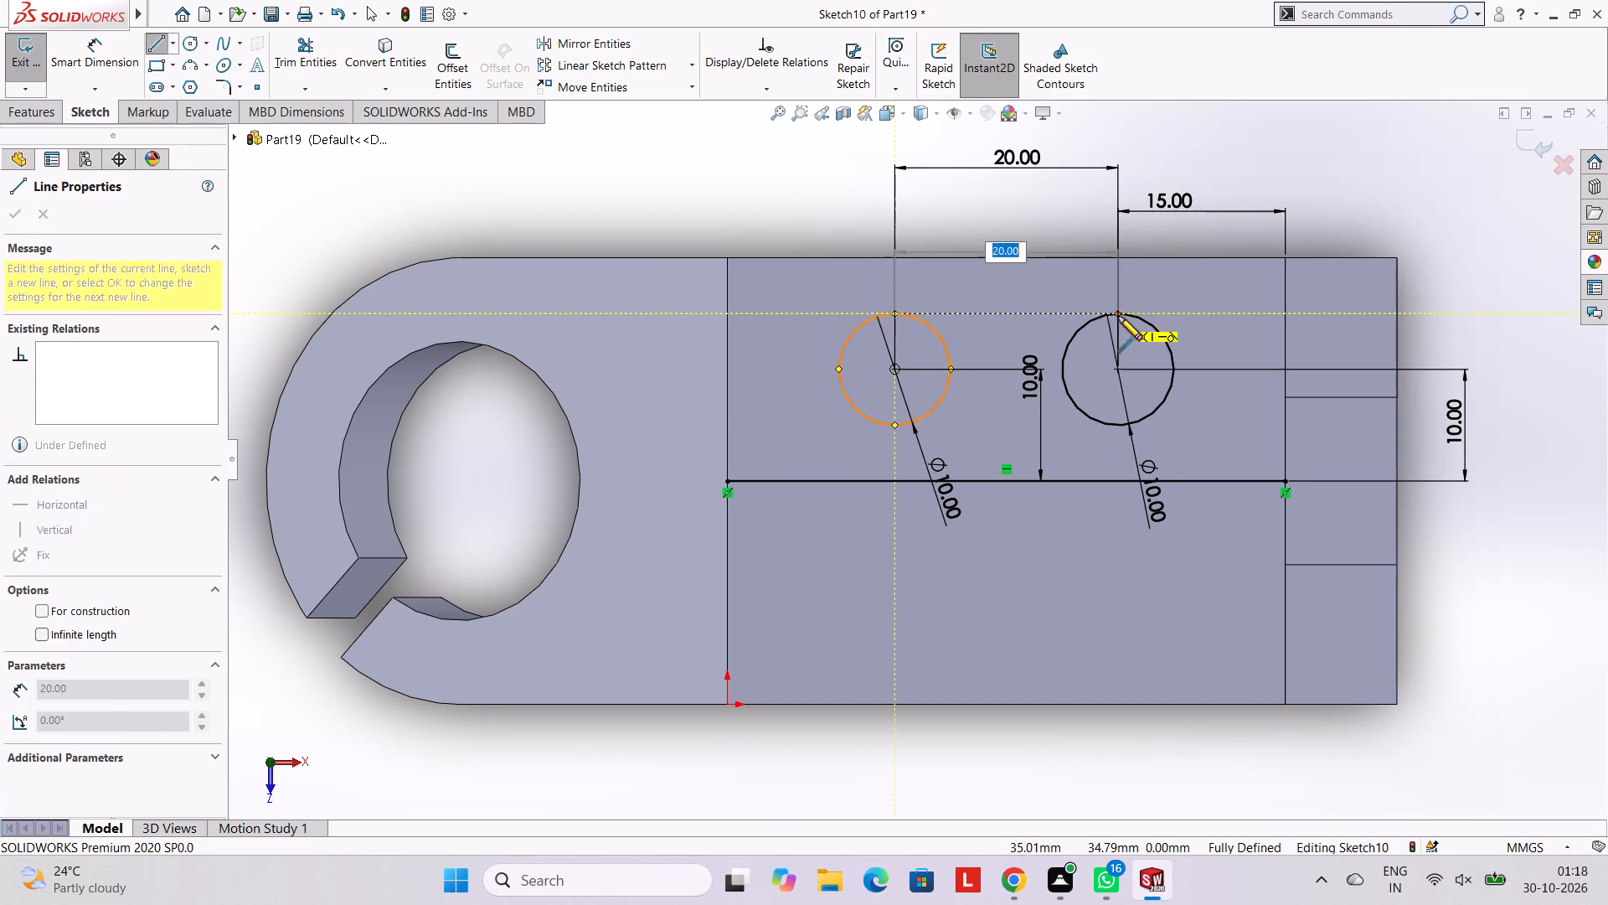
{"action": "left_click", "coordinate": [1118, 313]}
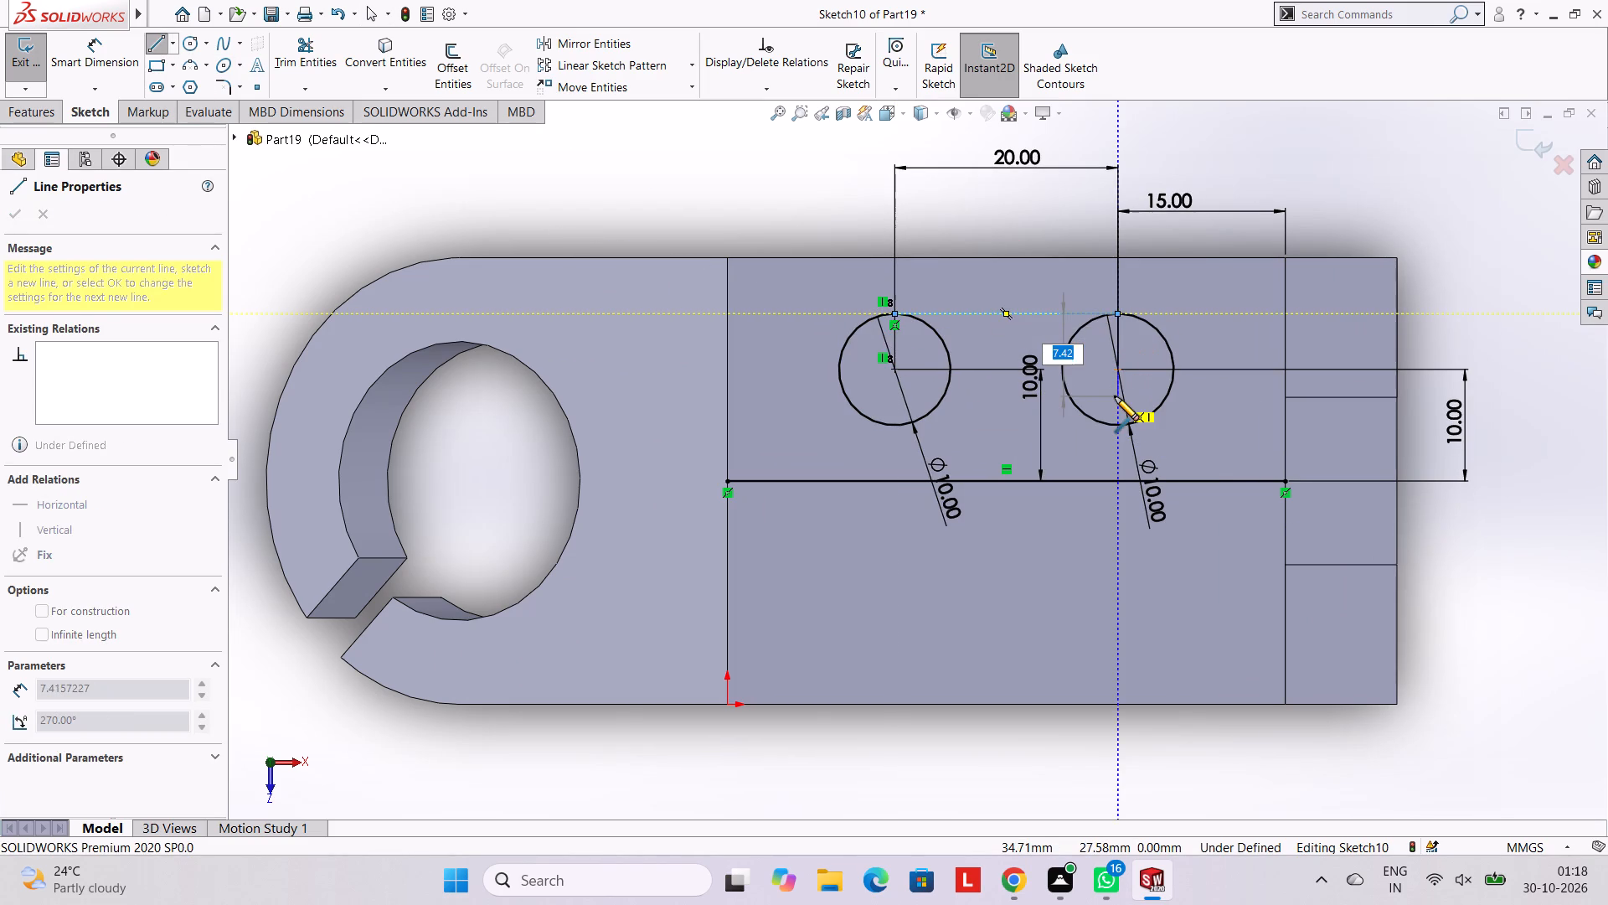
{"action": "key", "text": "Escape"}
{"action": "key", "text": "Escape"}
{"action": "key", "text": "Escape"}
{"action": "key", "text": "Escape"}
{"action": "key", "text": "Escape"}
Draw a second horizontal line joining the bottom points of the two circles.
{"action": "left_click", "coordinate": [155, 39]}
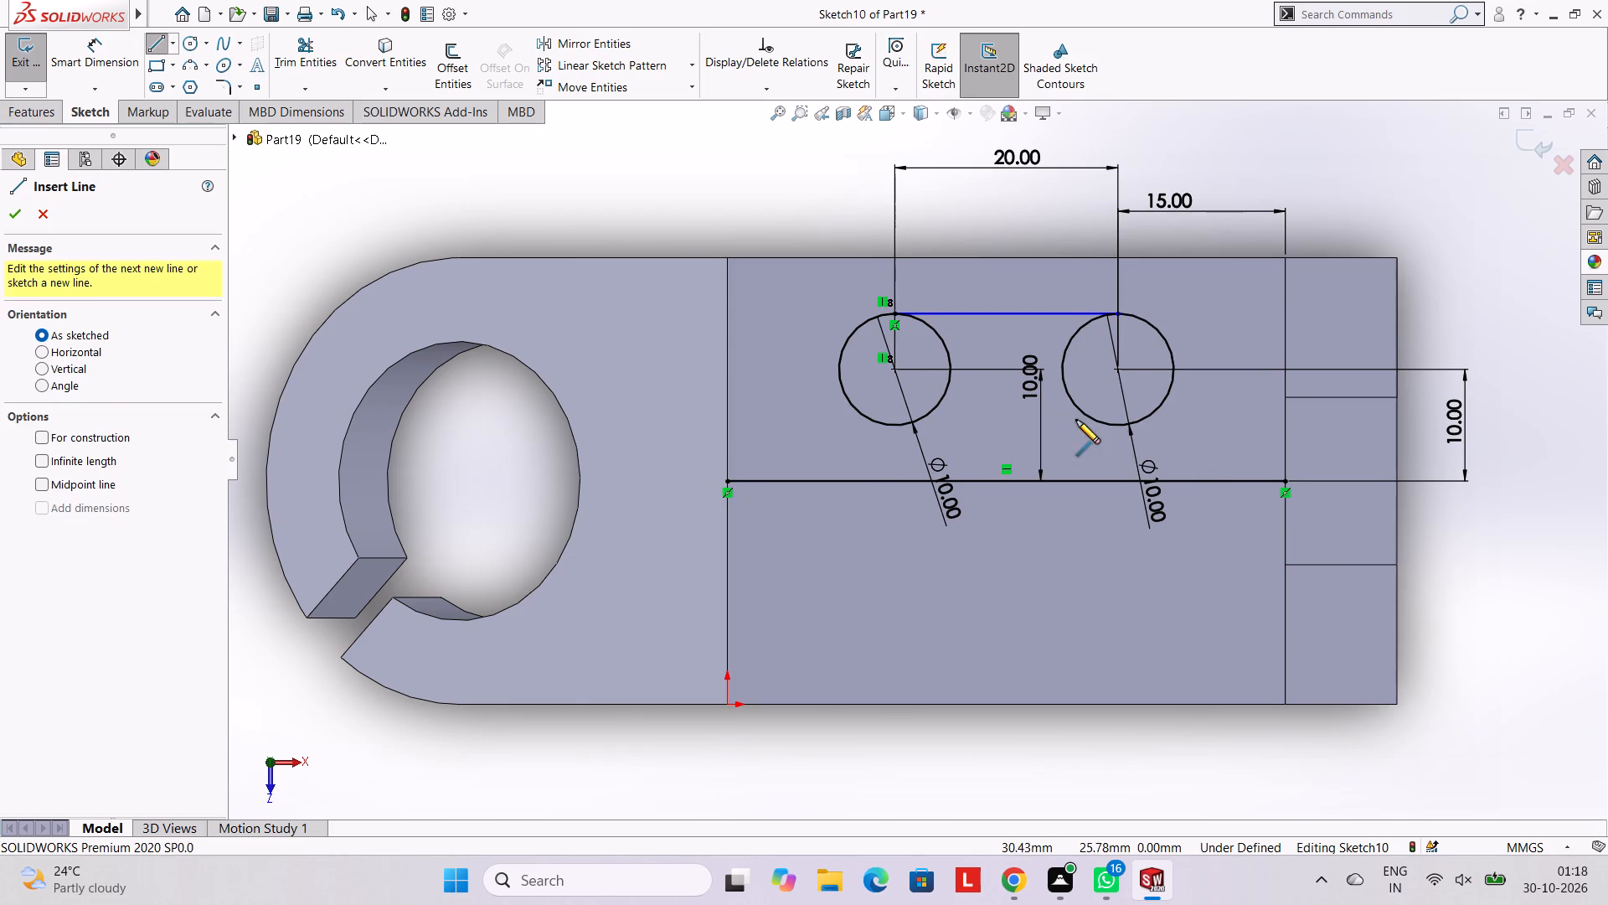
{"action": "scroll", "coordinate": [1085, 423], "scroll_direction": "down", "scroll_amount": 2}
{"action": "left_click", "coordinate": [787, 431]}
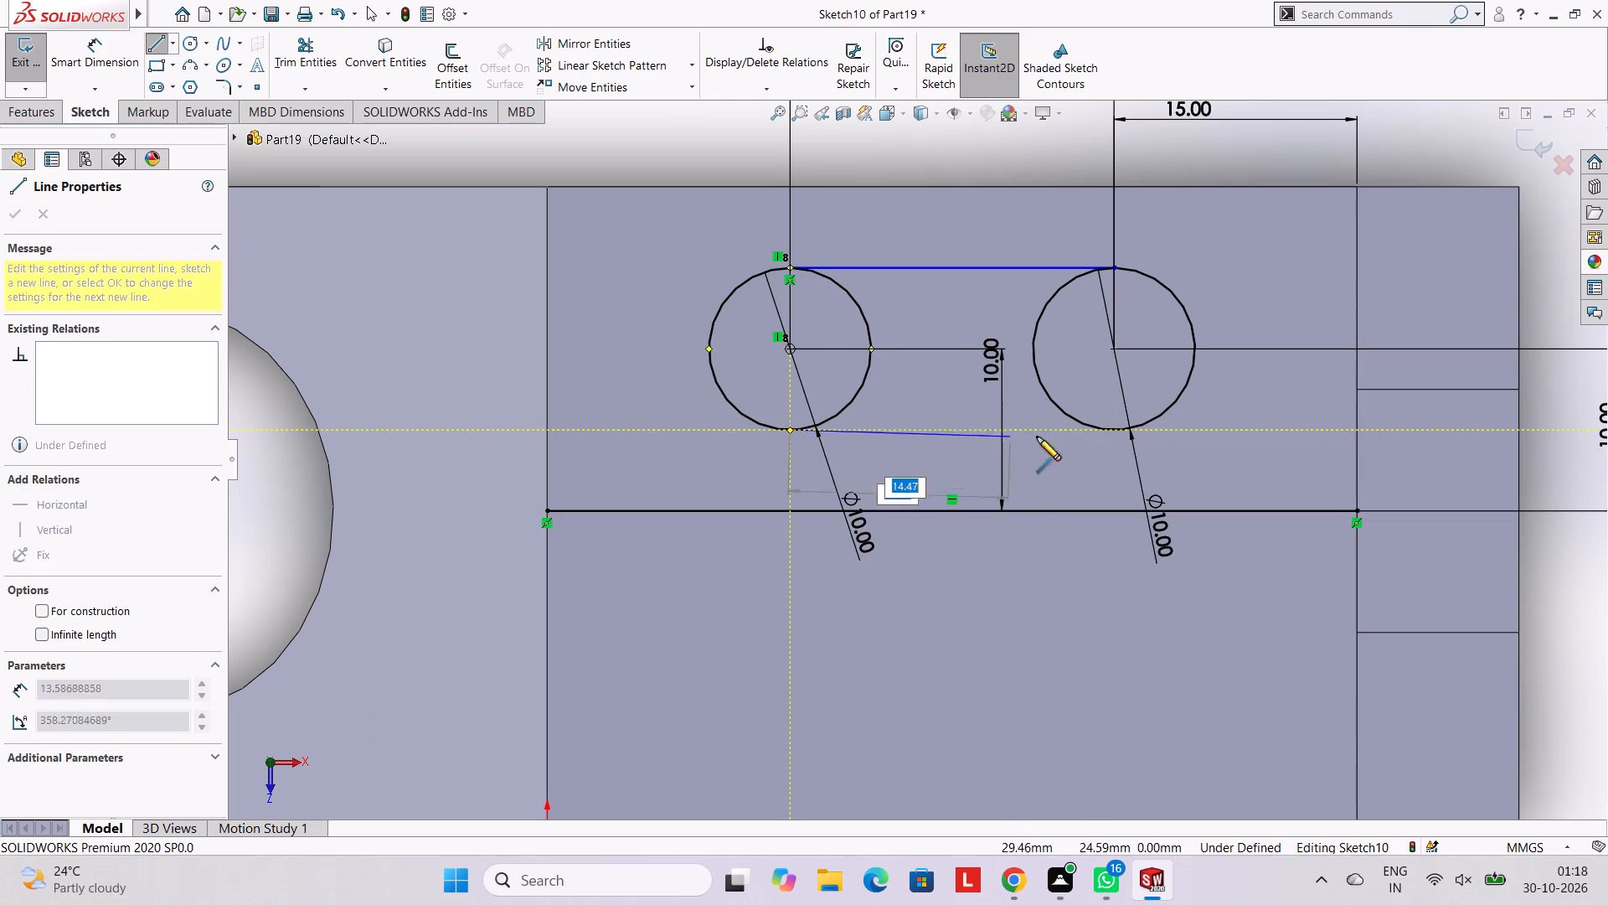
{"action": "left_click", "coordinate": [1115, 430]}
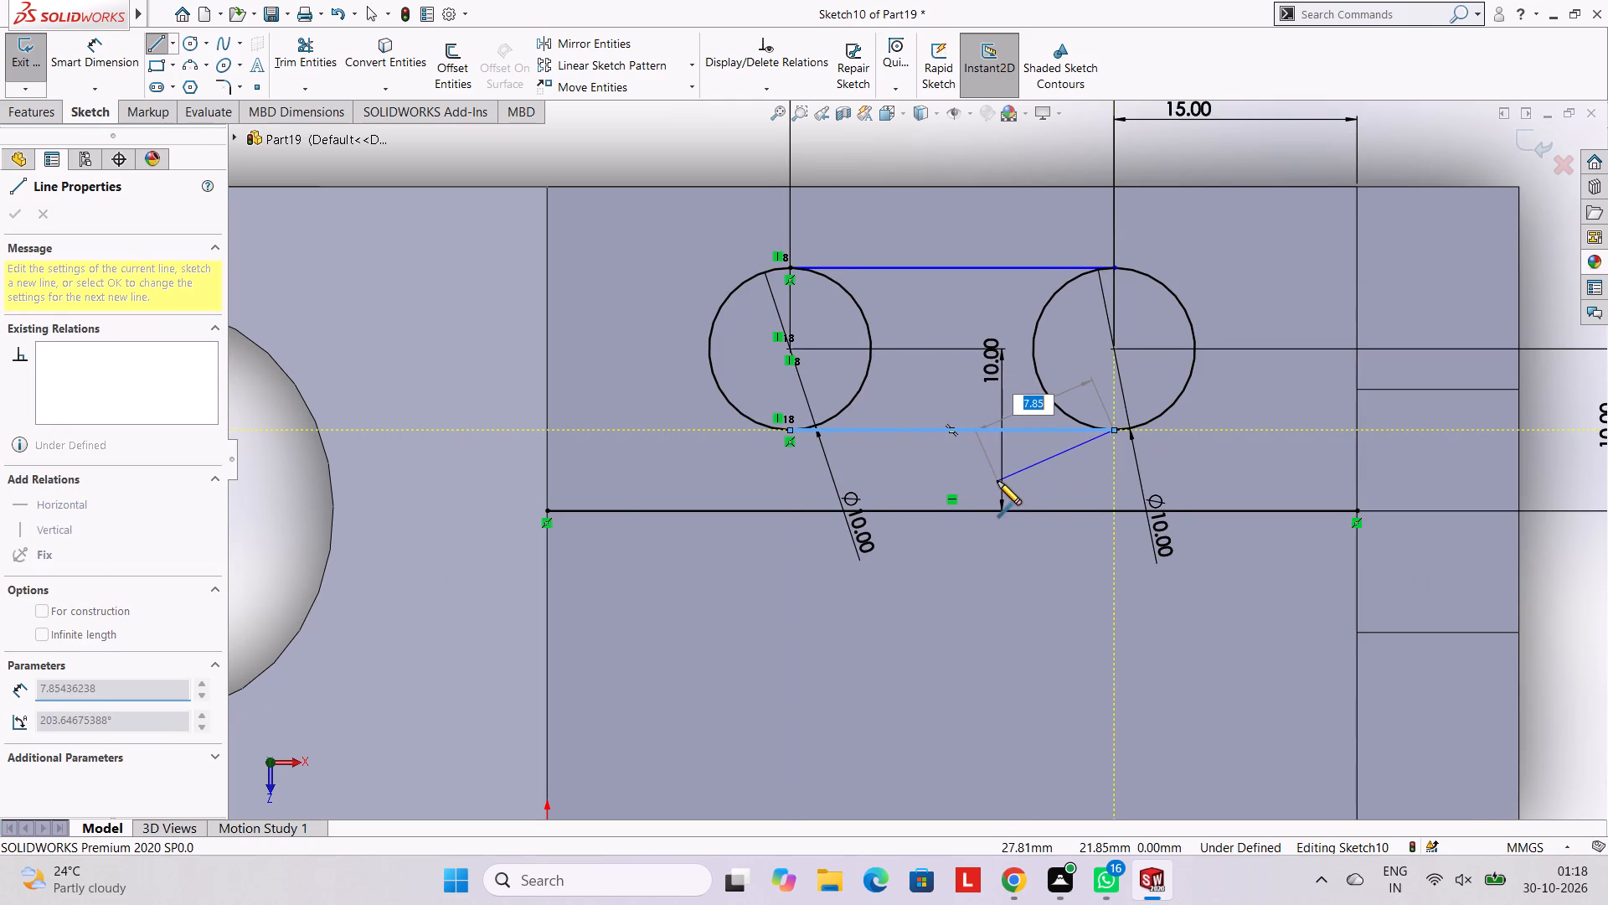
{"action": "key", "text": "Escape"}
{"action": "key", "text": "Escape"}
{"action": "key", "text": "Escape"}
{"action": "key", "text": "Escape"}
{"action": "key", "text": "Escape"}
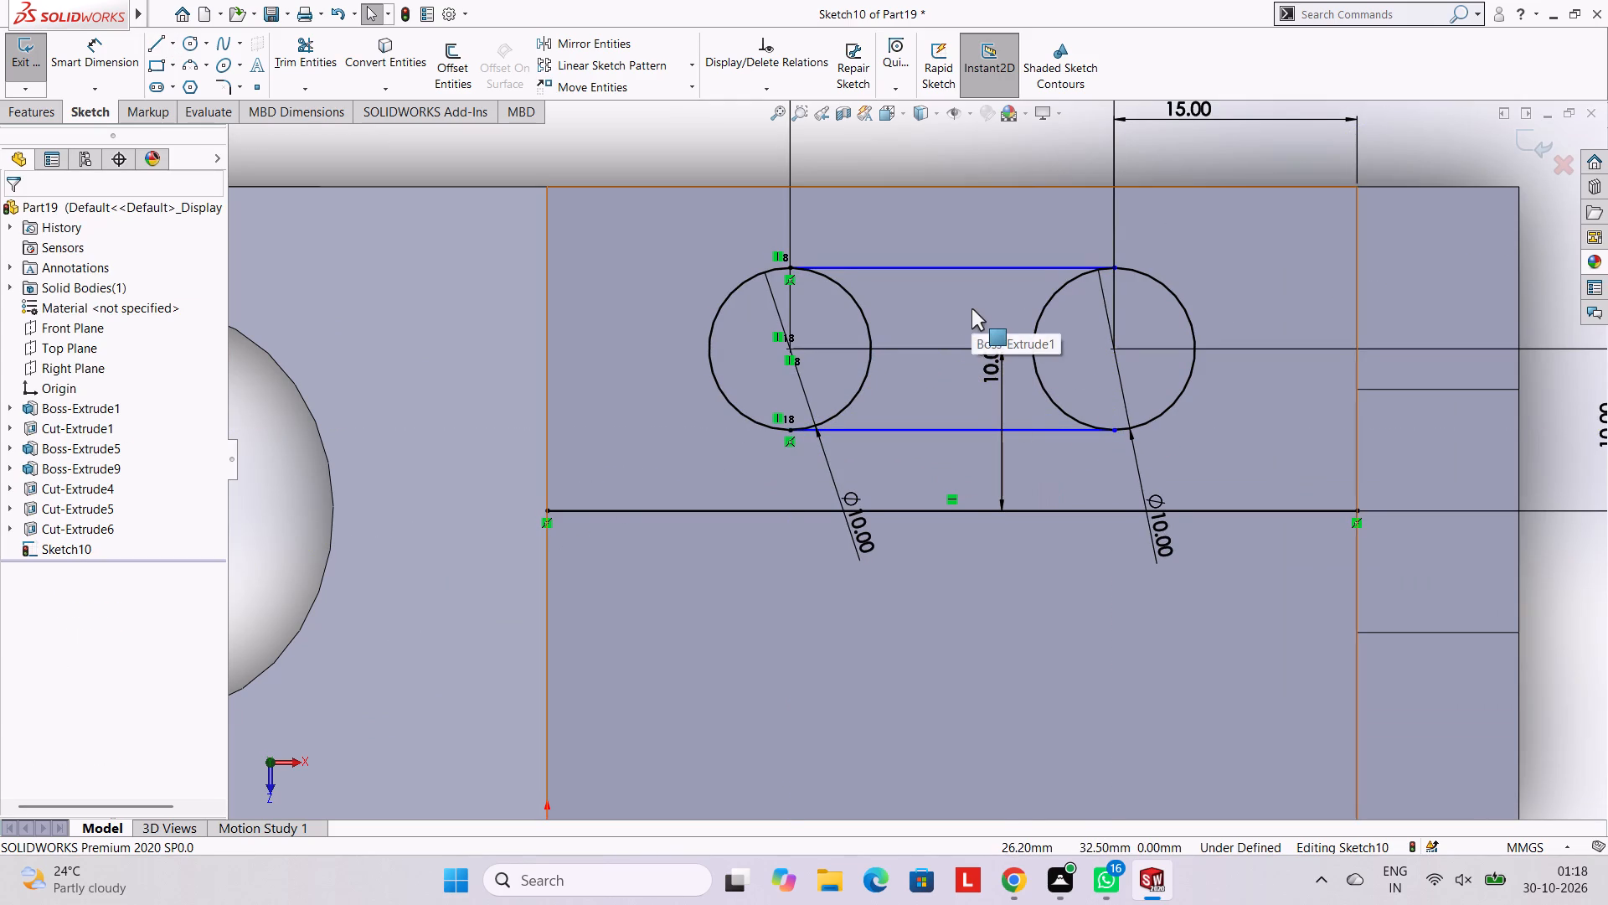
Trim away the inner halves of the two circles between the horizontal lines, leaving a closed slot outline.
{"action": "left_click", "coordinate": [336, 47]}
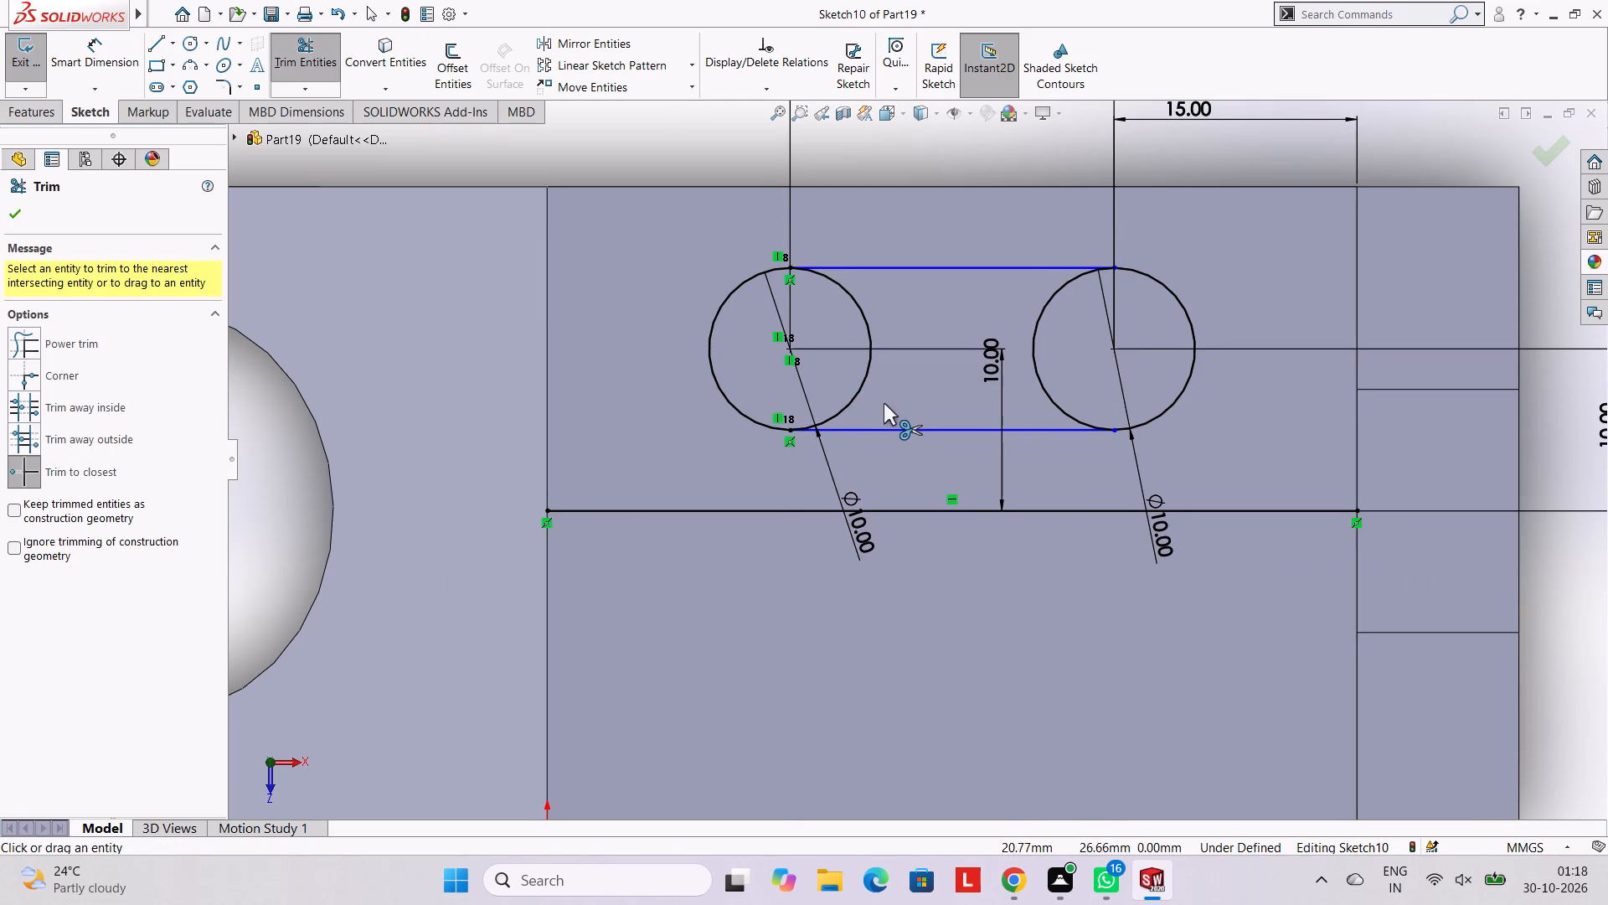
{"action": "left_click", "coordinate": [864, 390]}
{"action": "left_click", "coordinate": [1032, 349]}
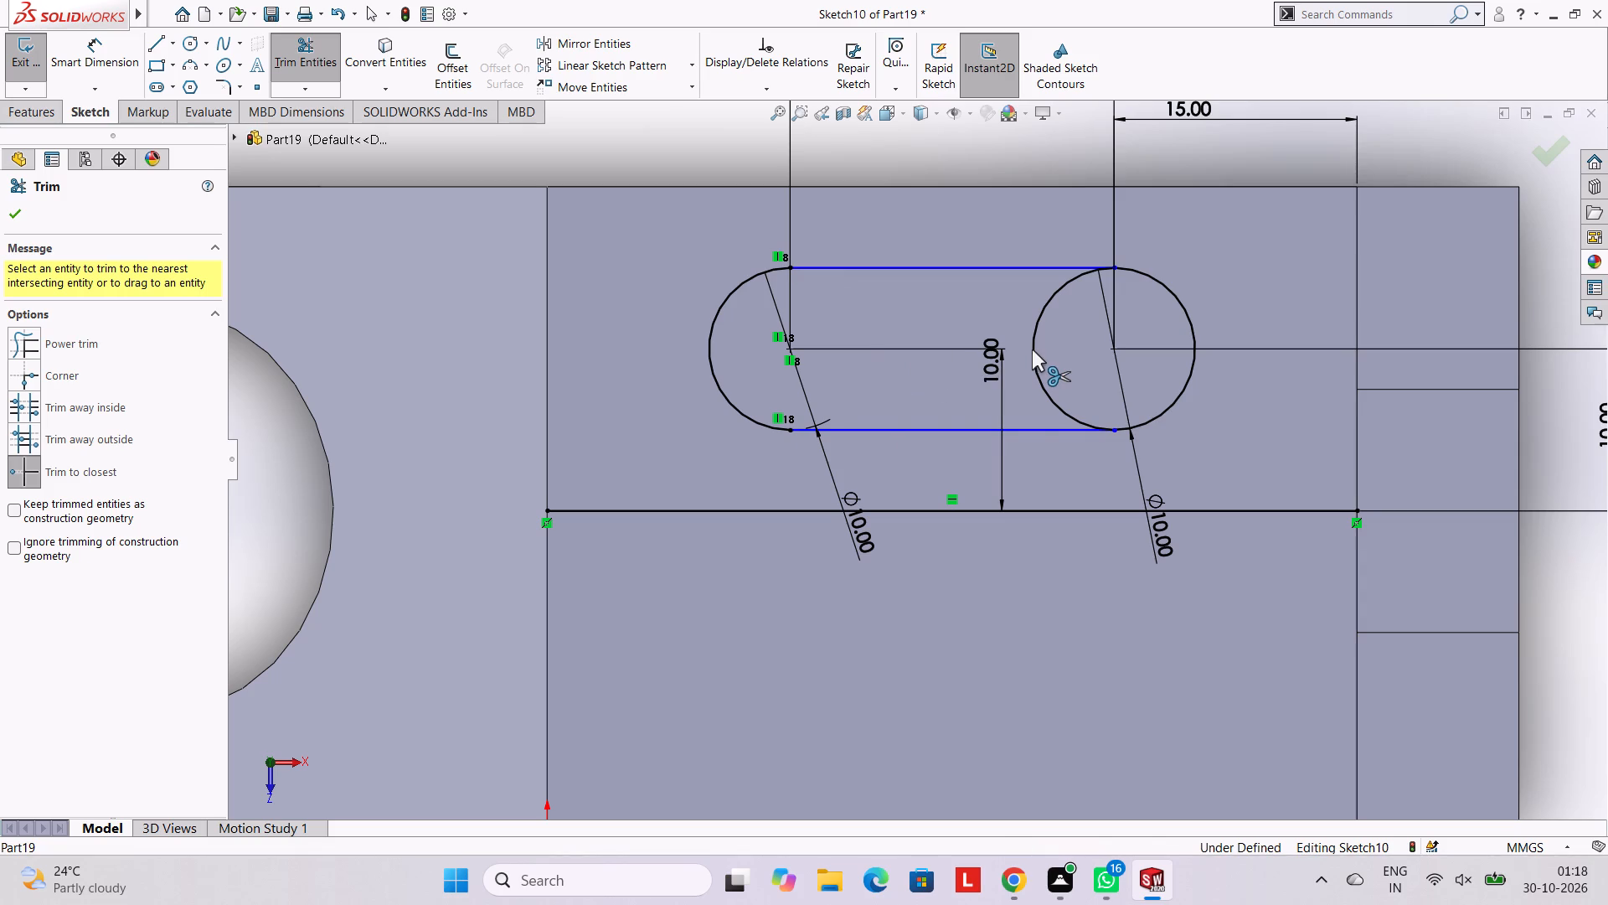
{"action": "key", "text": "Escape"}
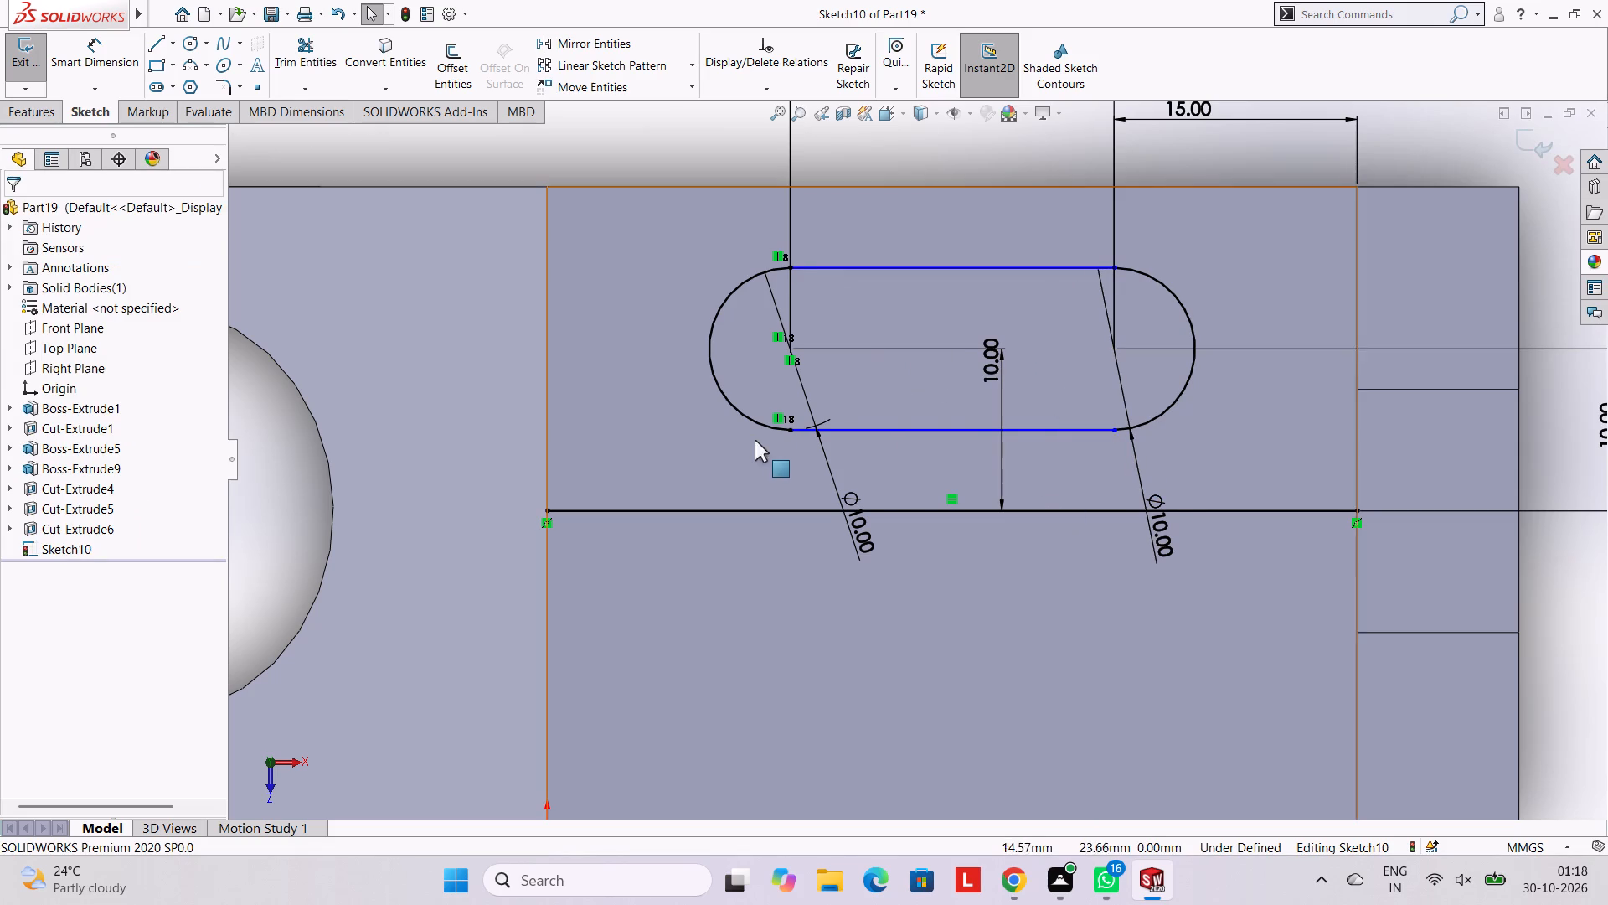
Make the slot's end arc nearer the slanted arm tangent to both its lower and upper horizontal lines.
{"action": "left_click", "coordinate": [723, 398]}
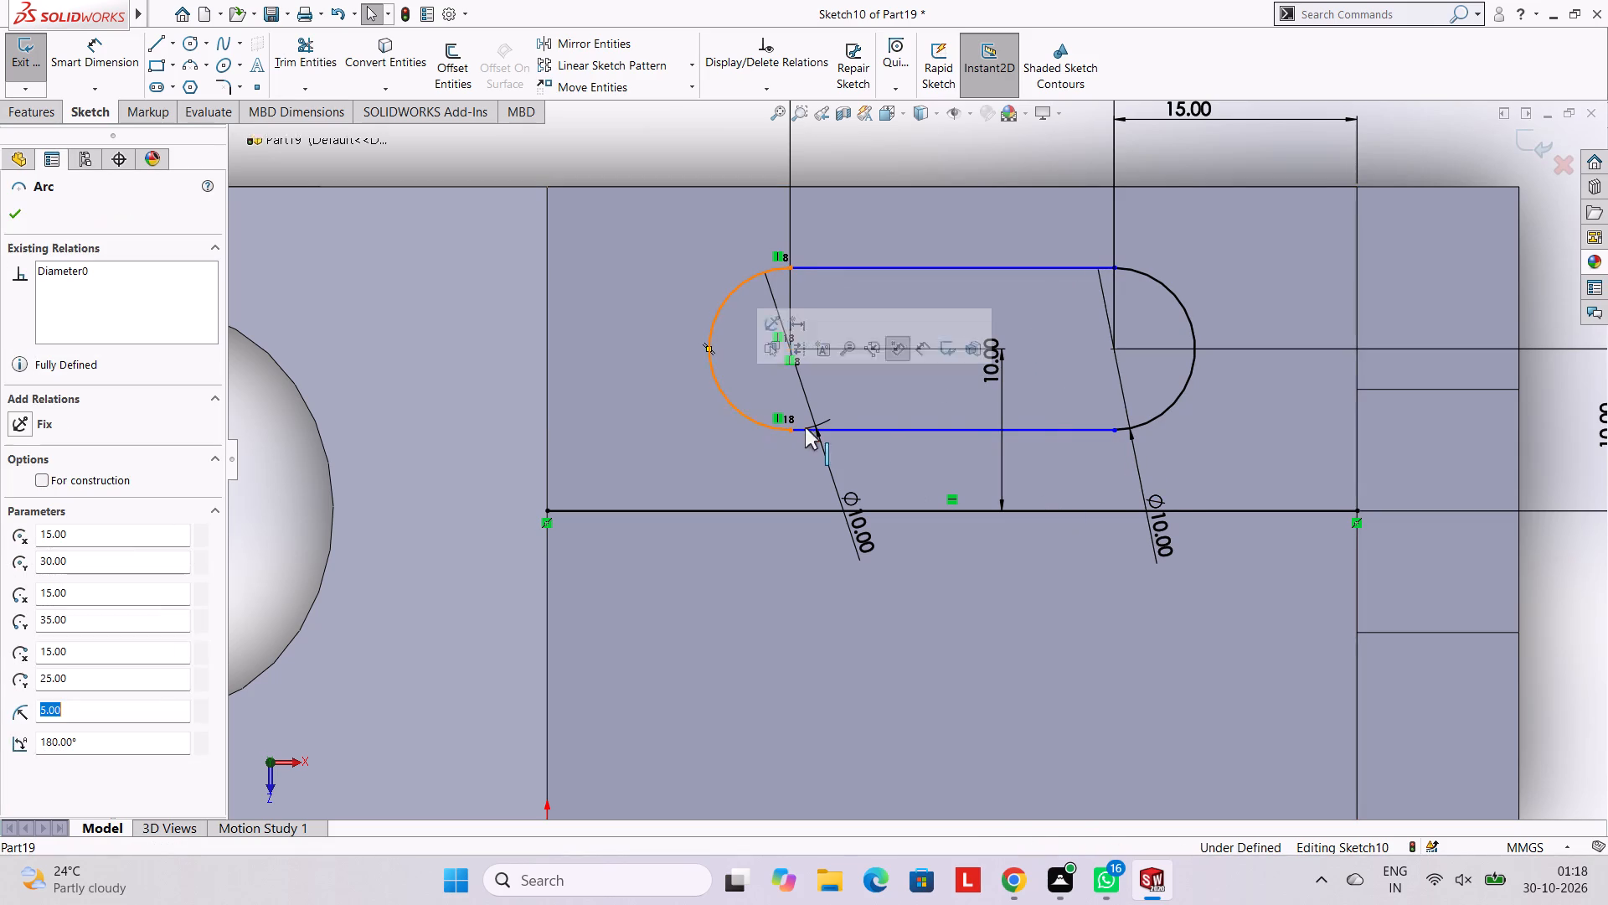
{"action": "left_click", "coordinate": [864, 431], "text": "ctrl"}
{"action": "left_click", "coordinate": [70, 511], "text": "ctrl"}
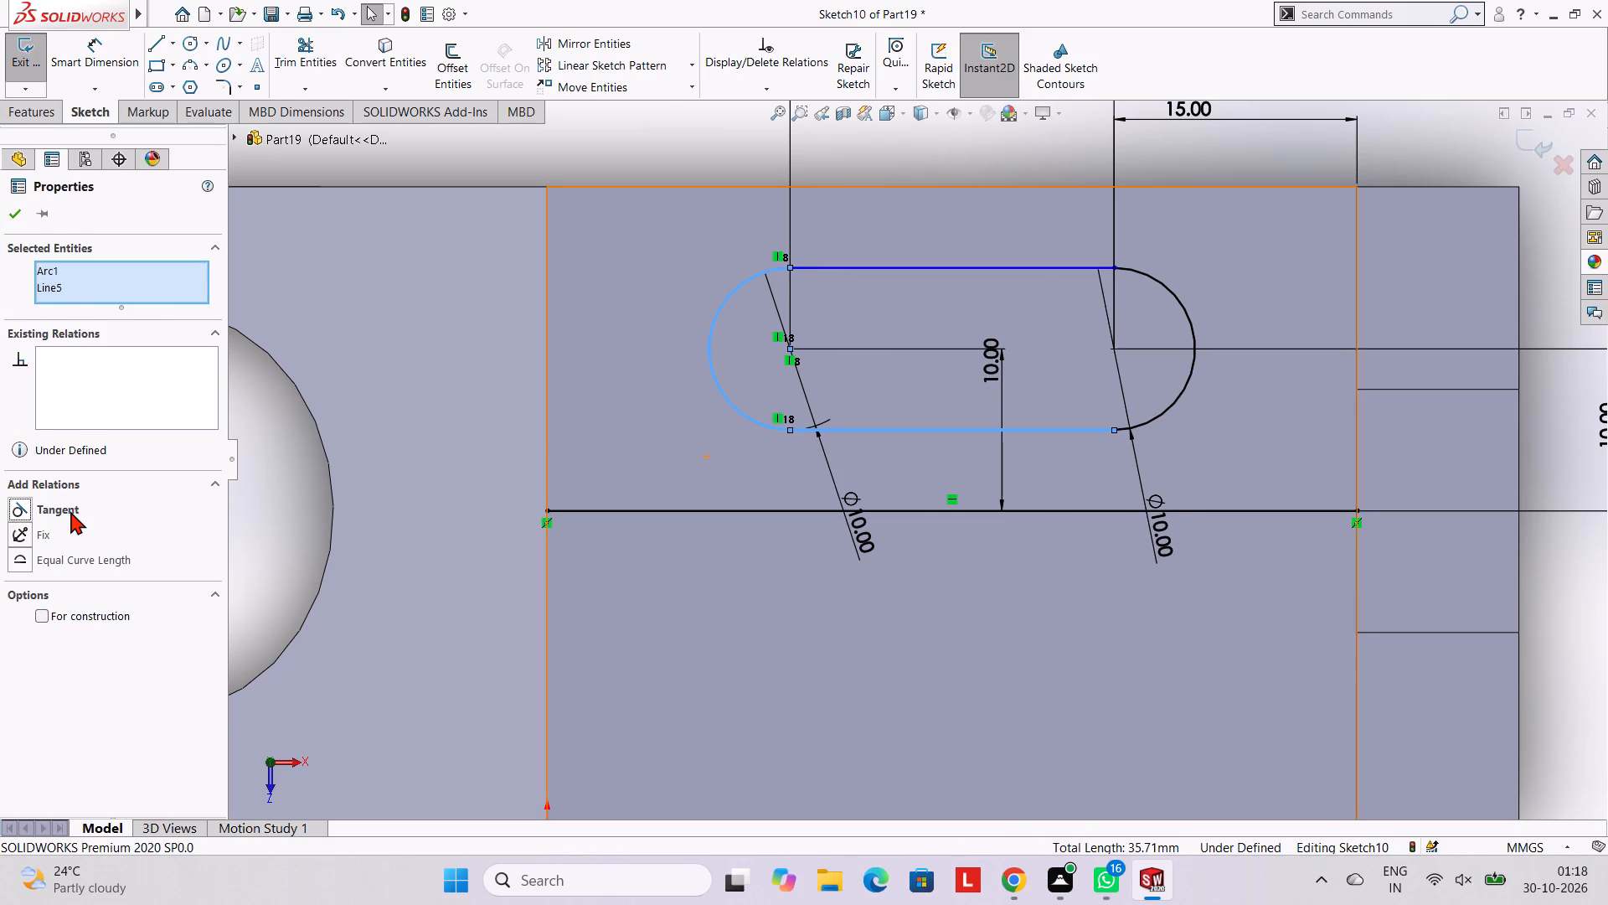
{"action": "key", "text": "Escape"}
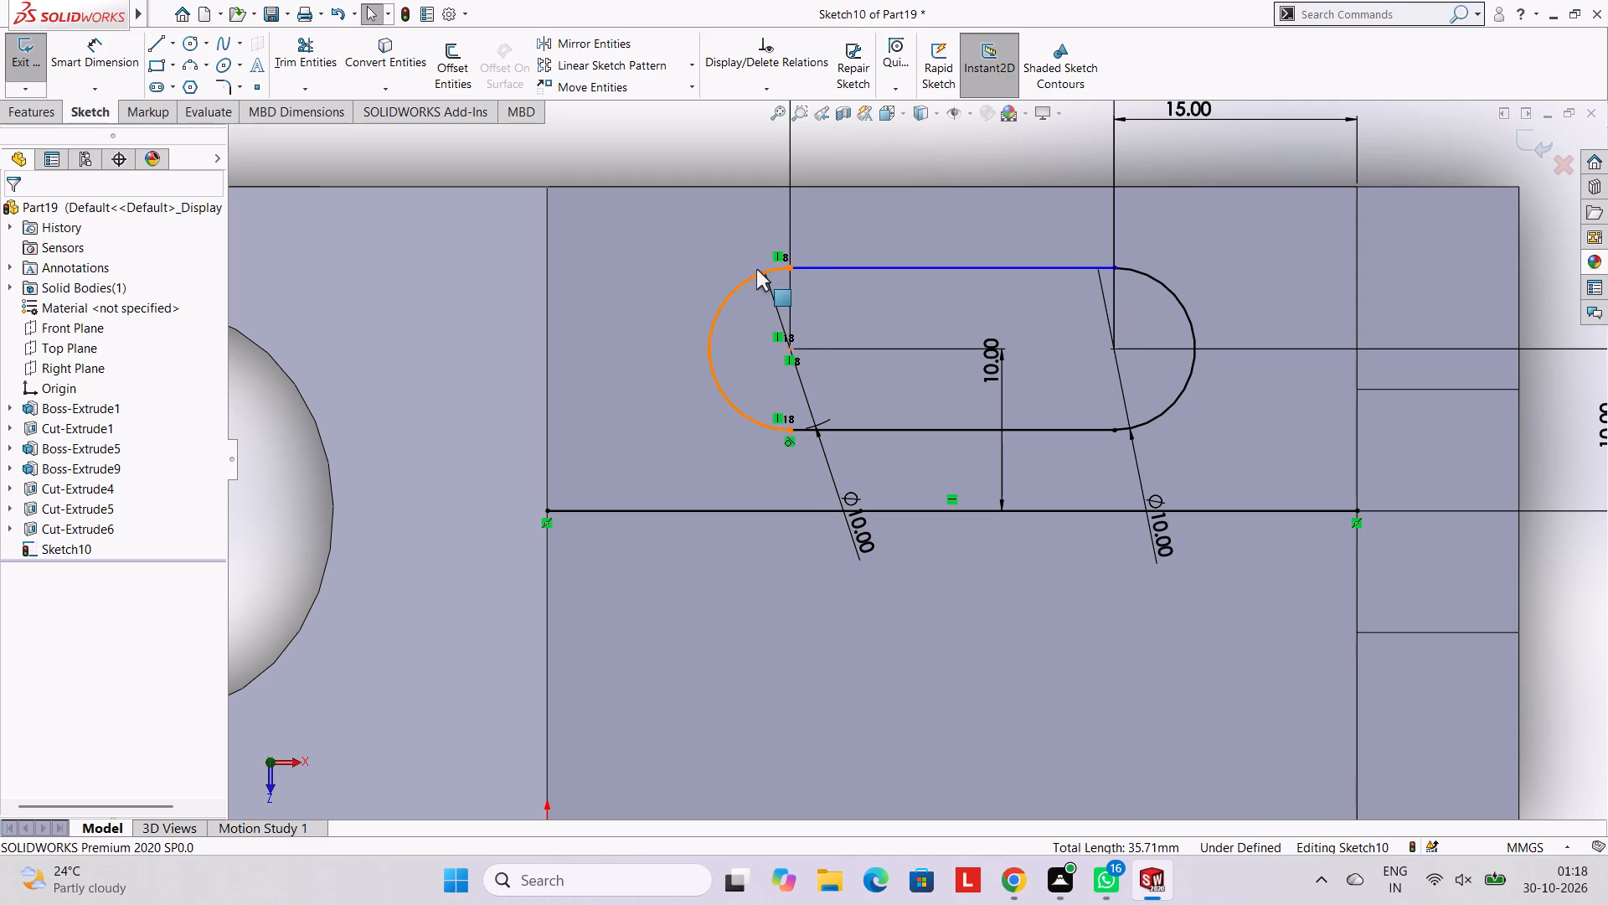
{"action": "left_click", "coordinate": [755, 271]}
{"action": "left_click", "coordinate": [808, 269], "text": "ctrl"}
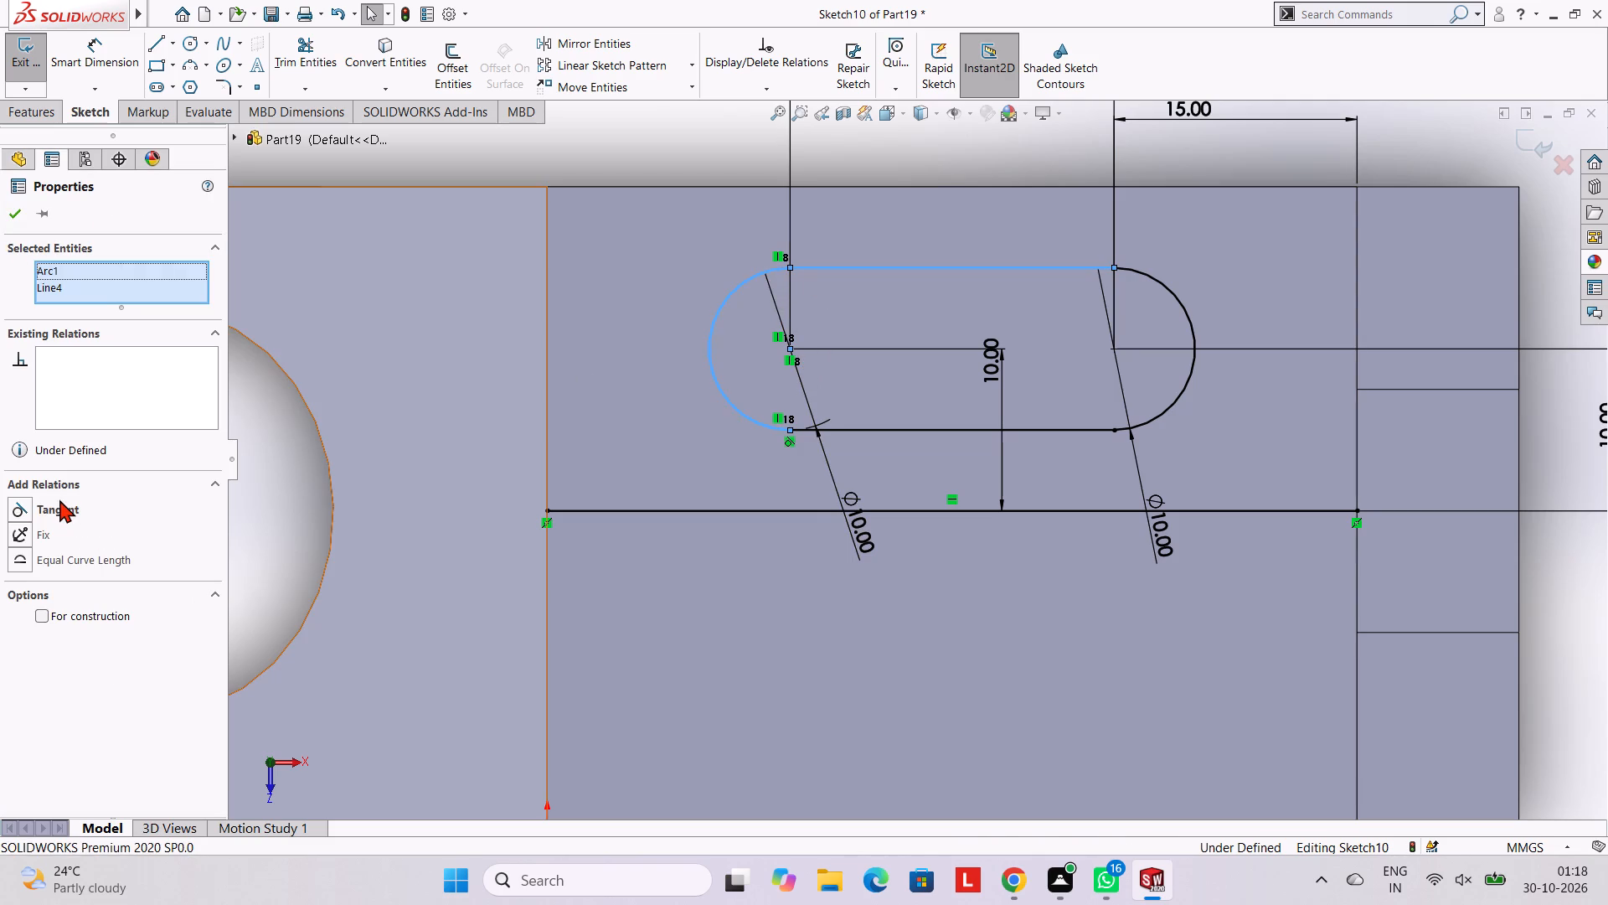
{"action": "left_click", "coordinate": [59, 505], "text": "ctrl"}
{"action": "key", "text": "Escape"}
Draw two 10 mm diameter circles side by side below the horizontal midline, roughly beneath the slot's end centres.
{"action": "scroll", "coordinate": [1098, 409], "scroll_direction": "up", "scroll_amount": 1}
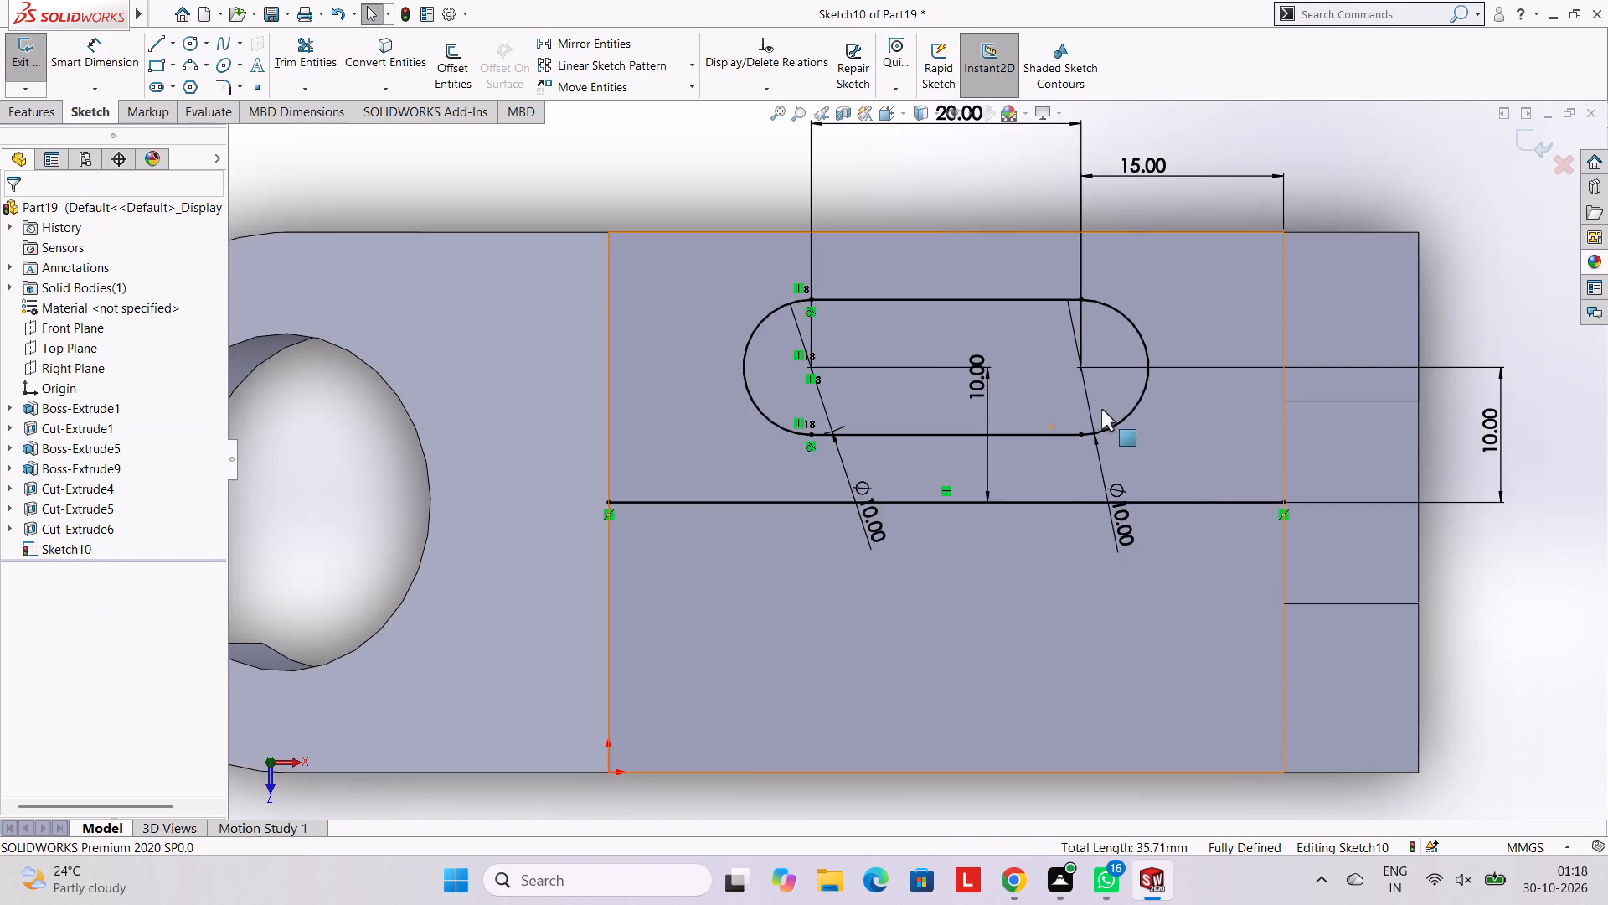
{"action": "scroll", "coordinate": [1101, 409], "scroll_direction": "up", "scroll_amount": 1}
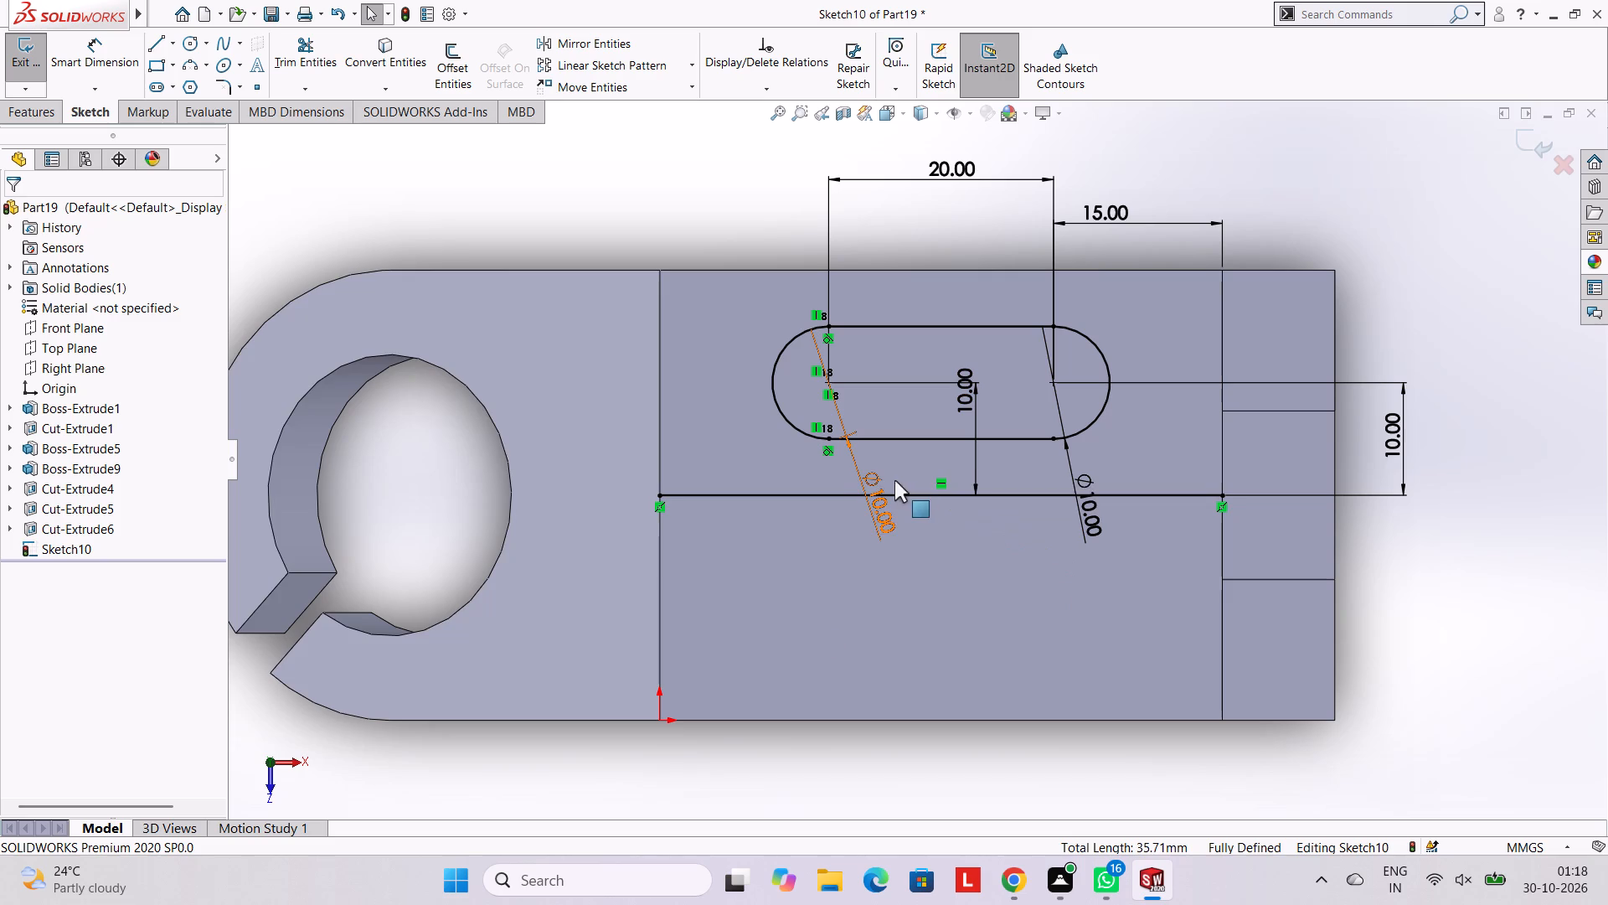
{"action": "left_click", "coordinate": [188, 39]}
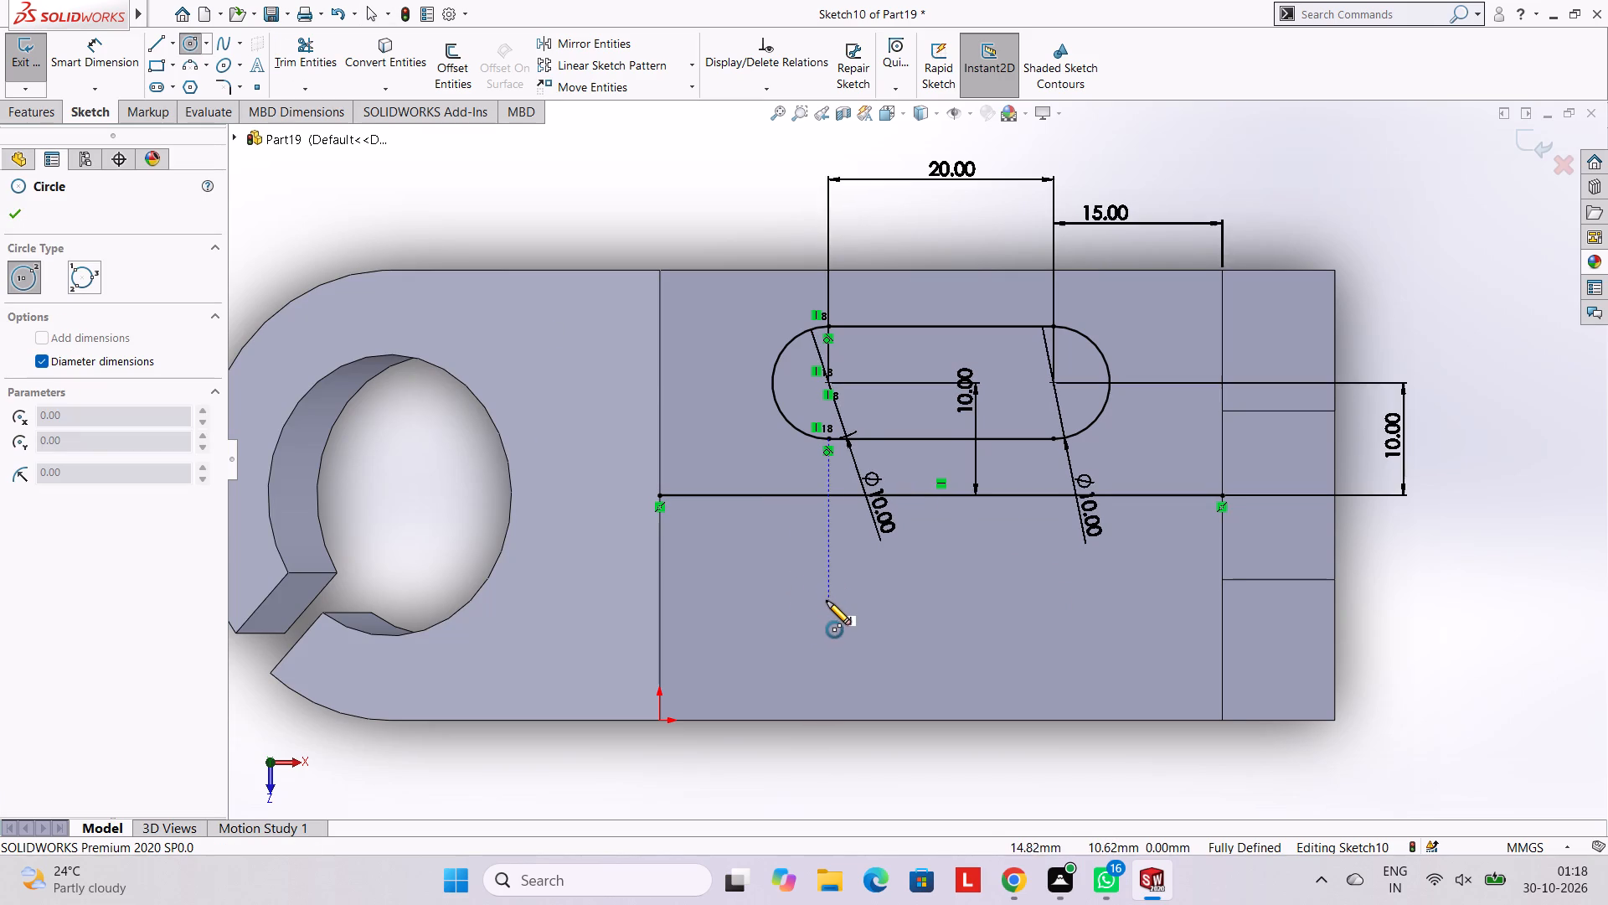
{"action": "left_click", "coordinate": [821, 602]}
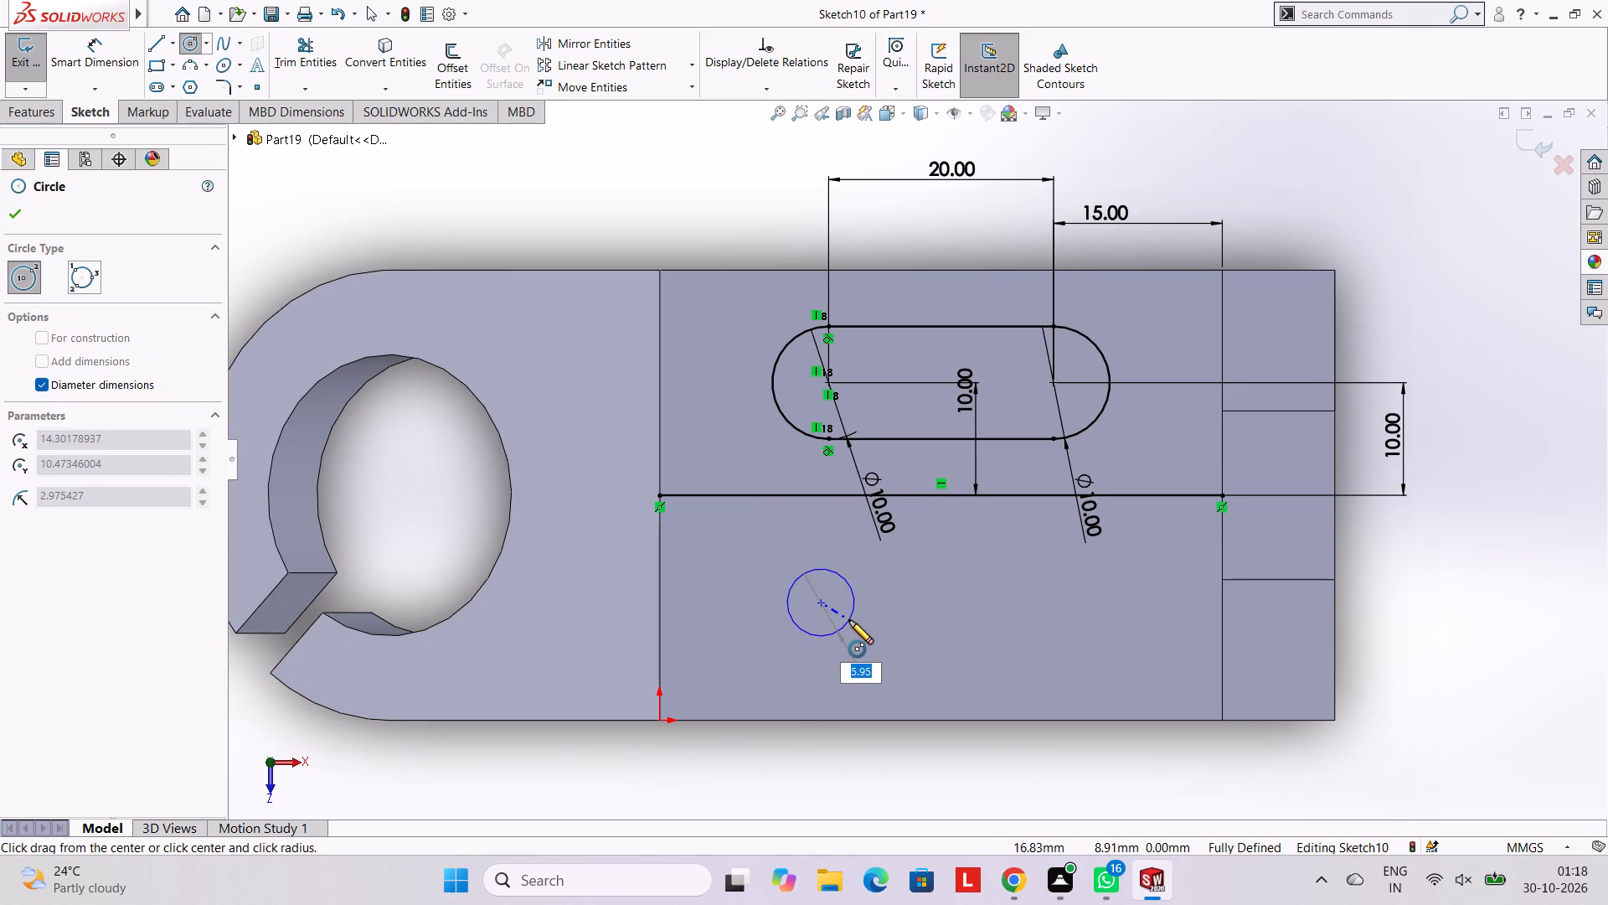
{"action": "type", "text": "10"}
{"action": "key", "text": "Return"}
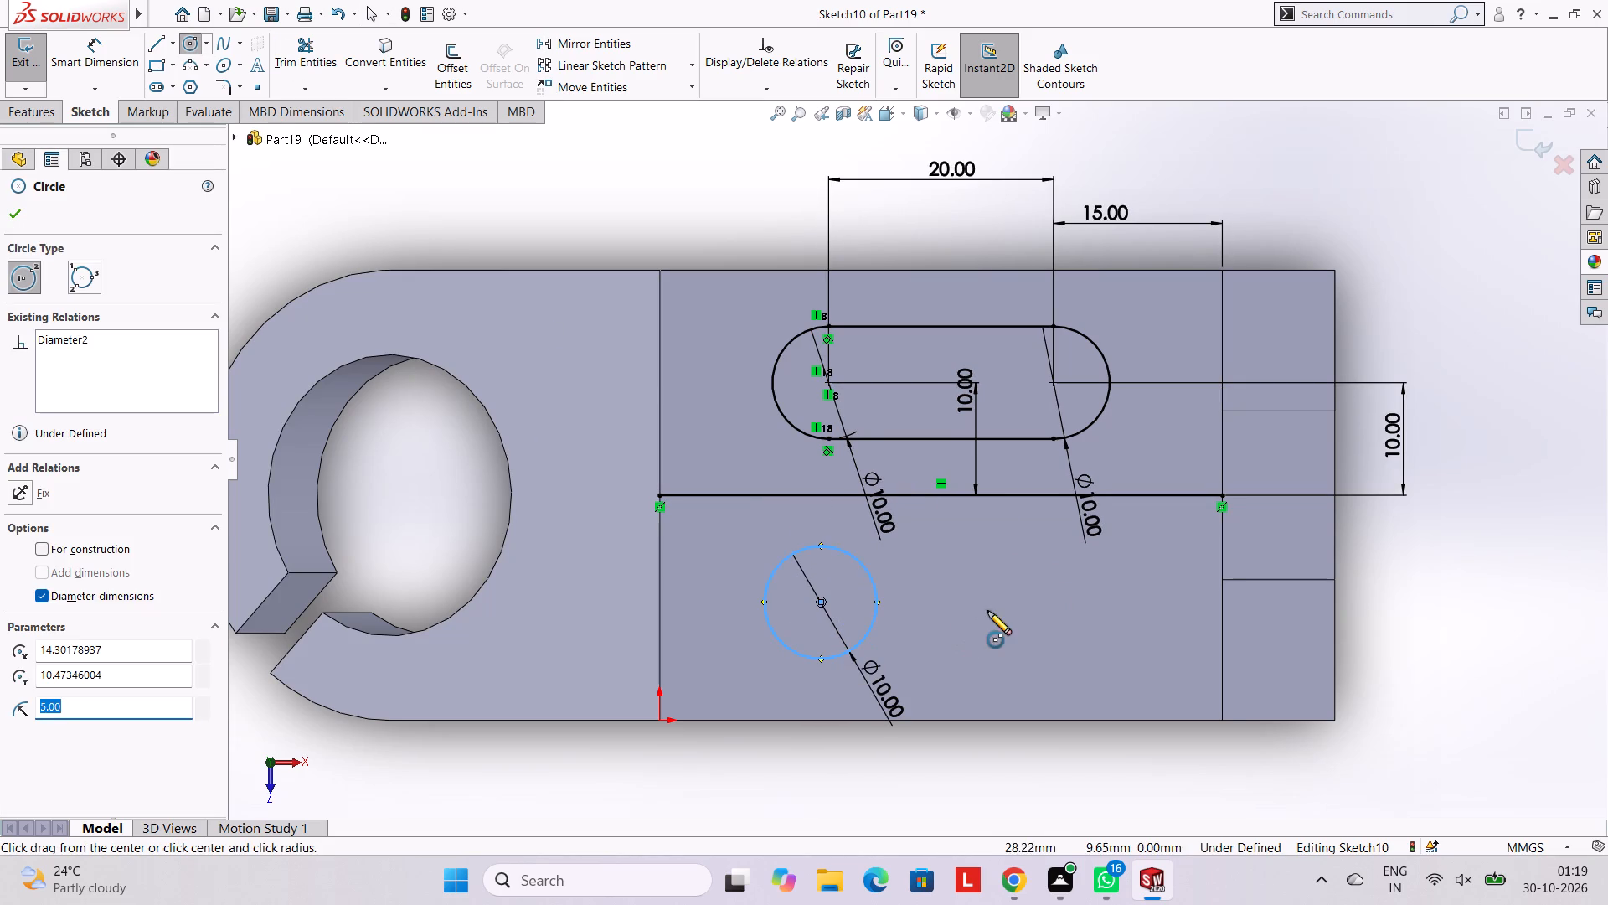
{"action": "left_click", "coordinate": [1049, 606]}
{"action": "type", "text": "10"}
{"action": "key", "text": "Return"}
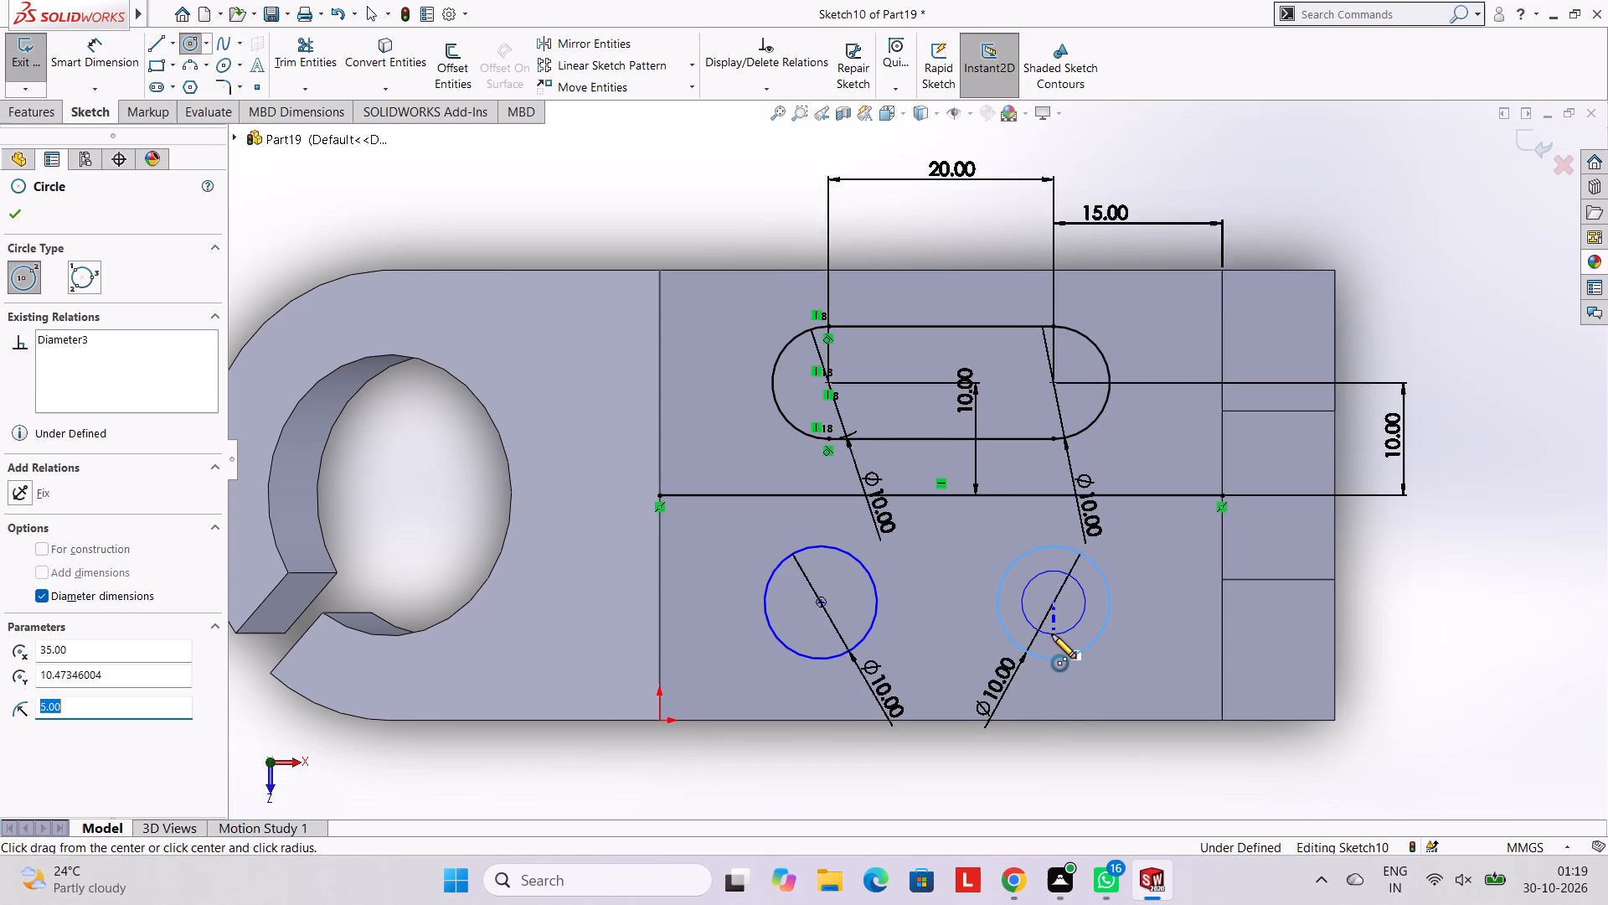
{"action": "key", "text": "Escape"}
{"action": "key", "text": "Escape"}
{"action": "key", "text": "Escape"}
{"action": "key", "text": "Escape"}
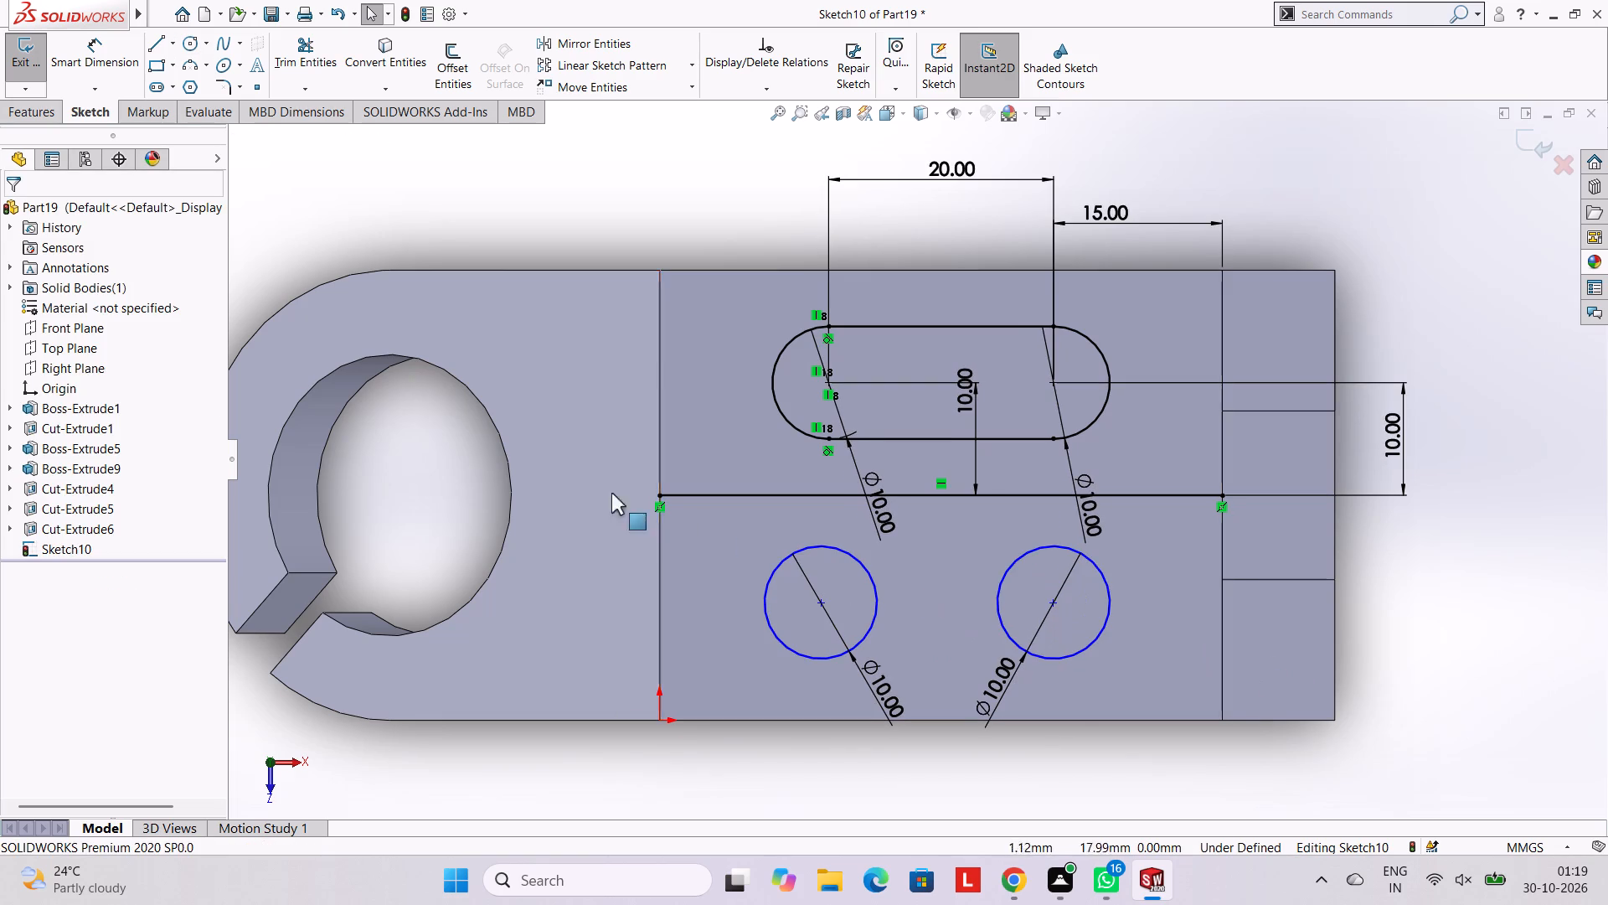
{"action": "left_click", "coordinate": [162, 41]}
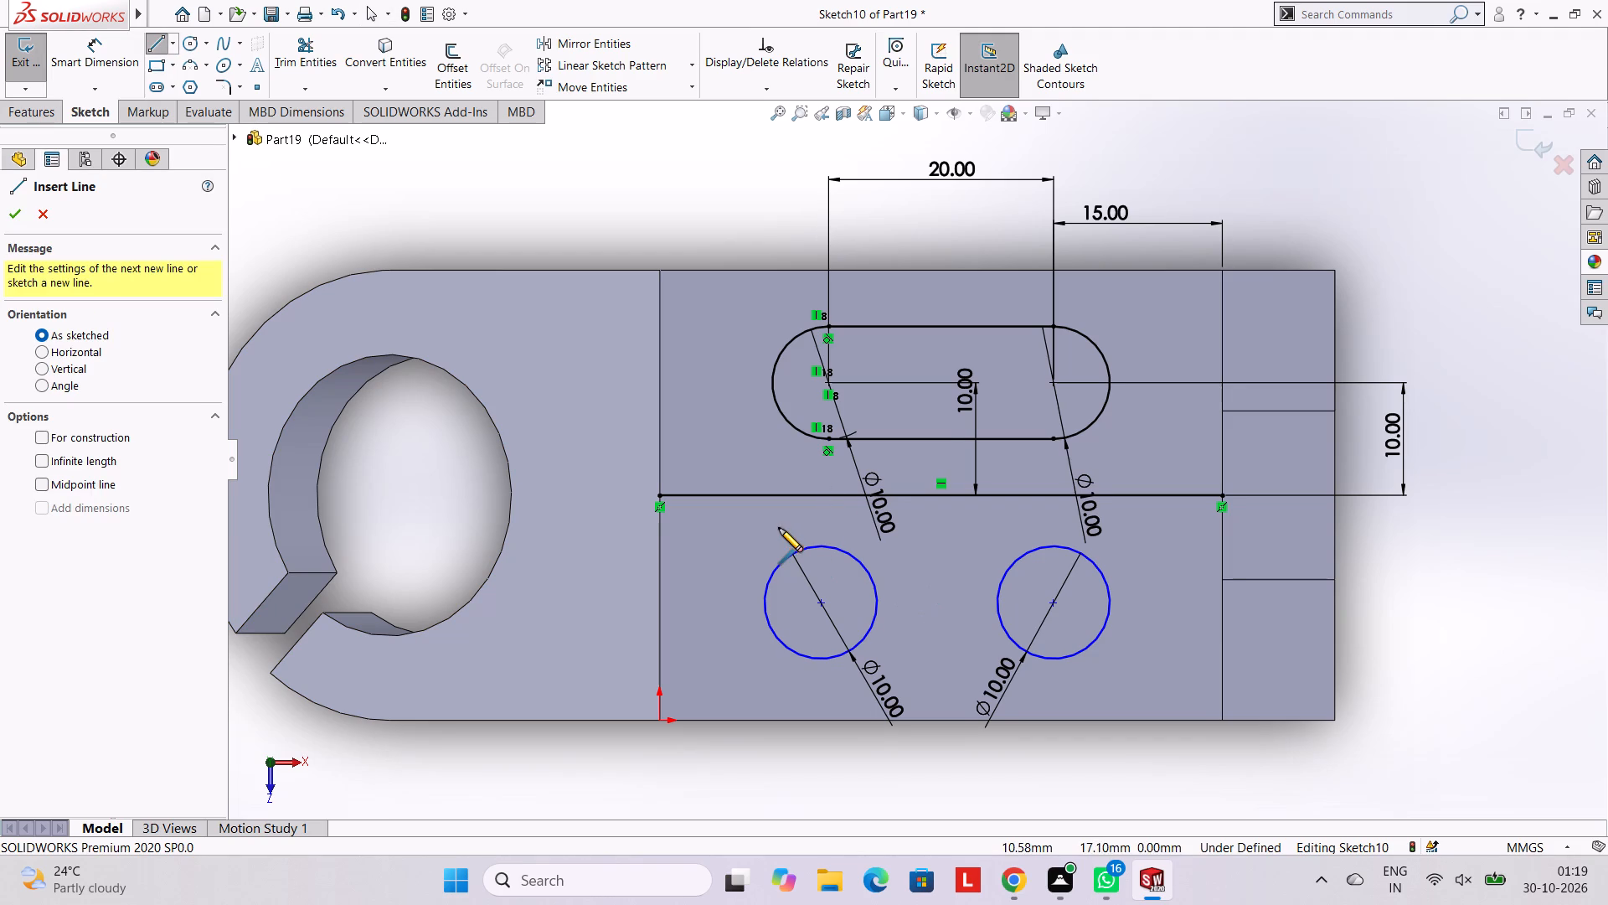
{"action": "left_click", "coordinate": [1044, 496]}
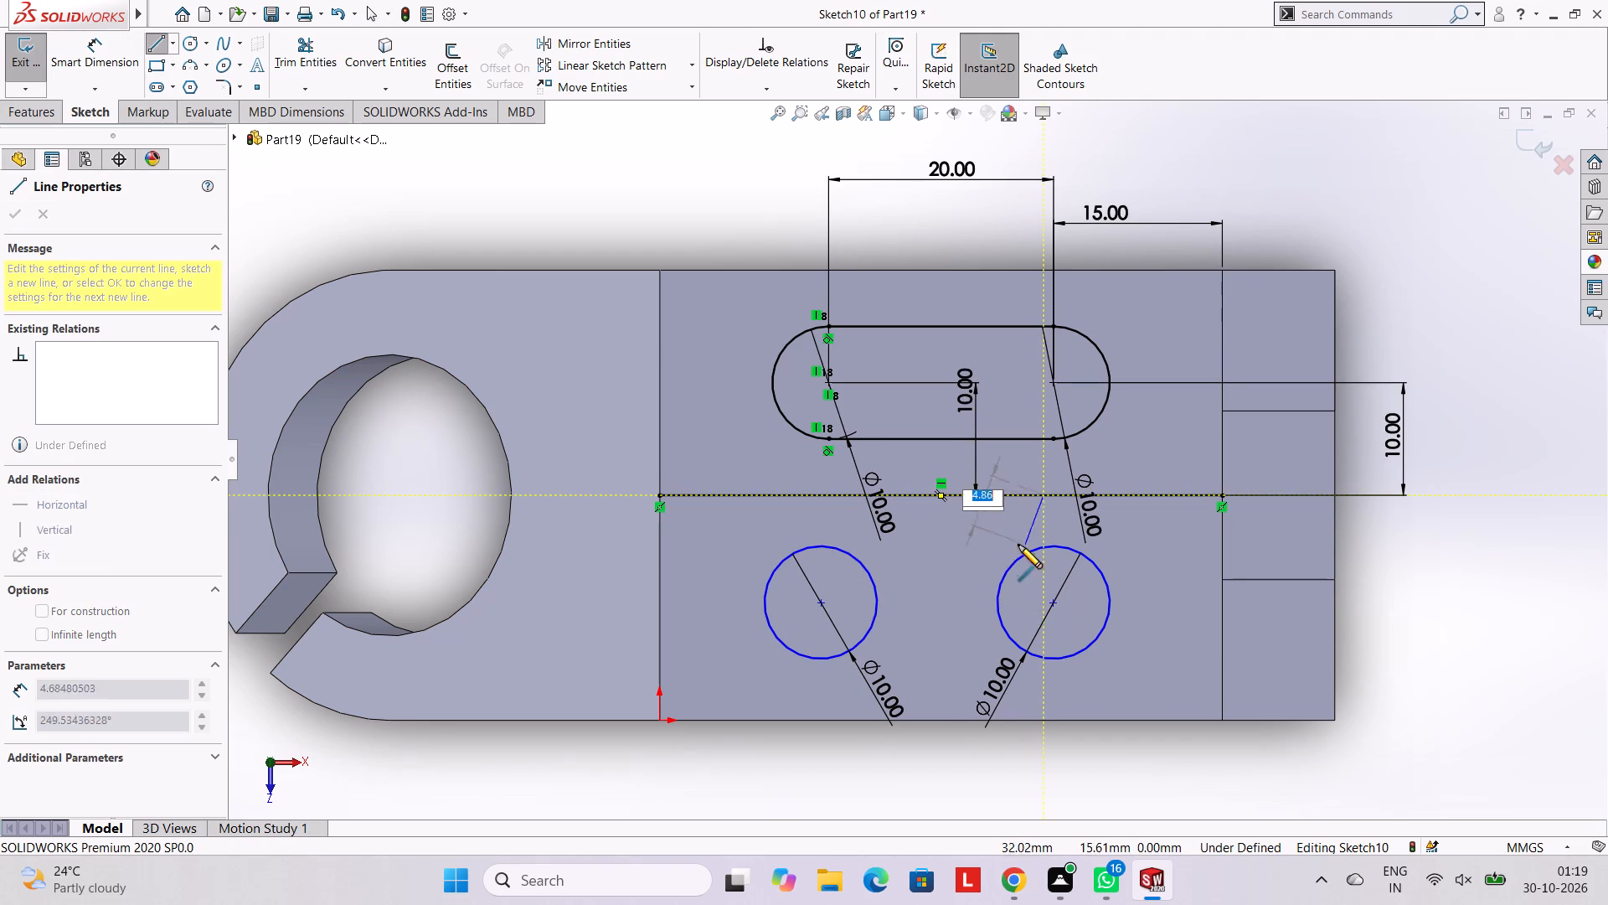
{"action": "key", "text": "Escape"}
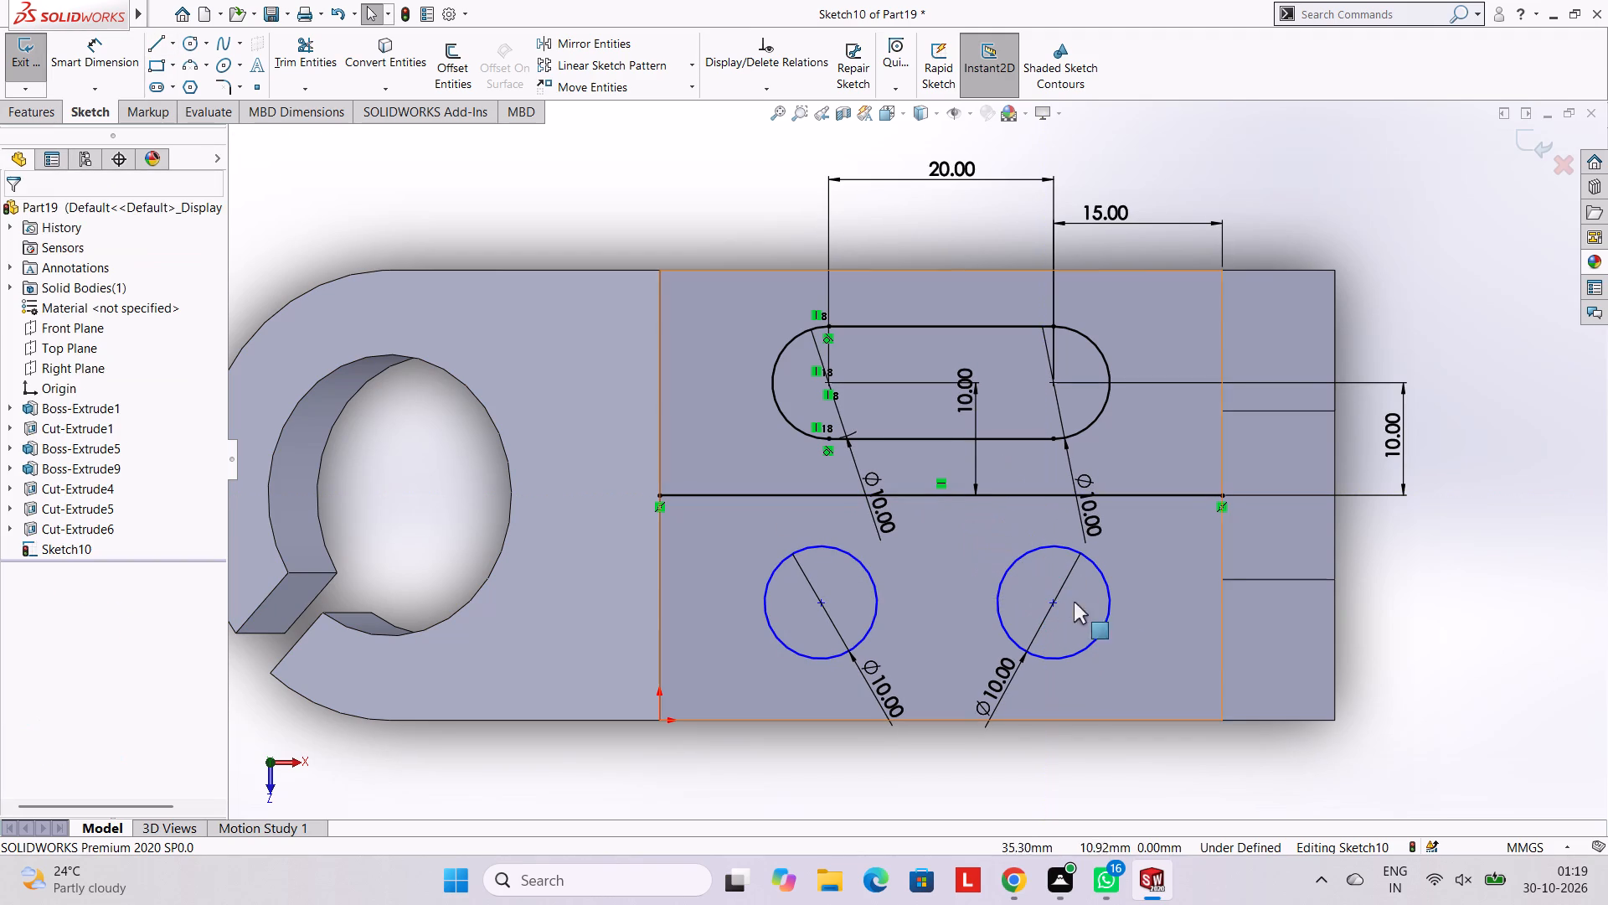
Dimension the centre of the lower circle nearer the upright leg 10 mm below the horizontal midline.
{"action": "left_click", "coordinate": [99, 57]}
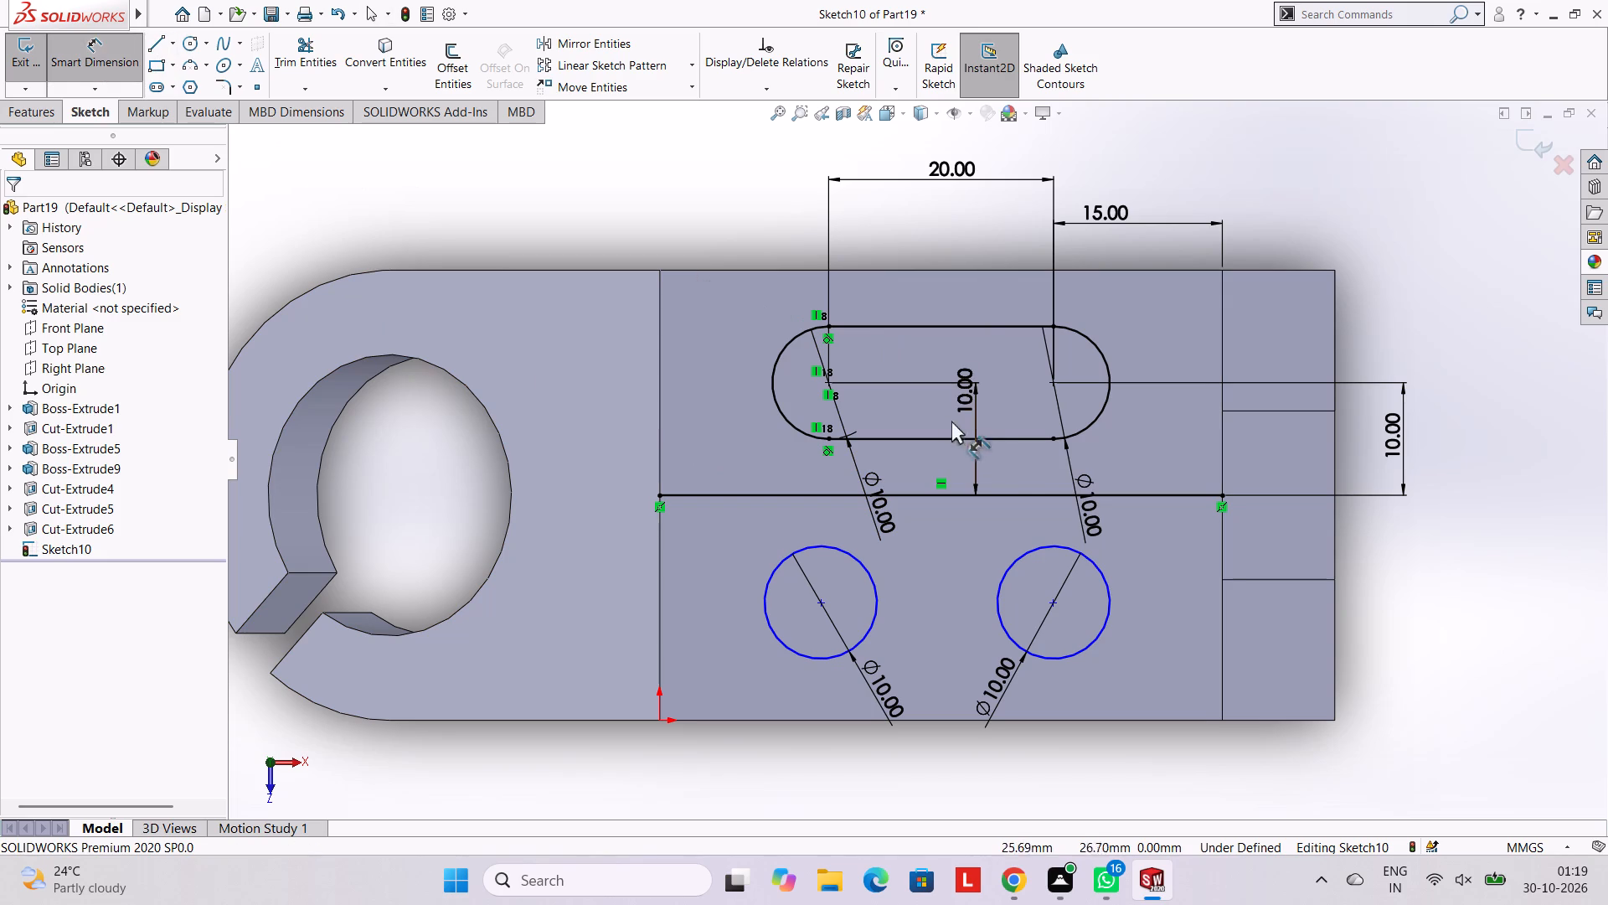
{"action": "left_click", "coordinate": [1062, 495]}
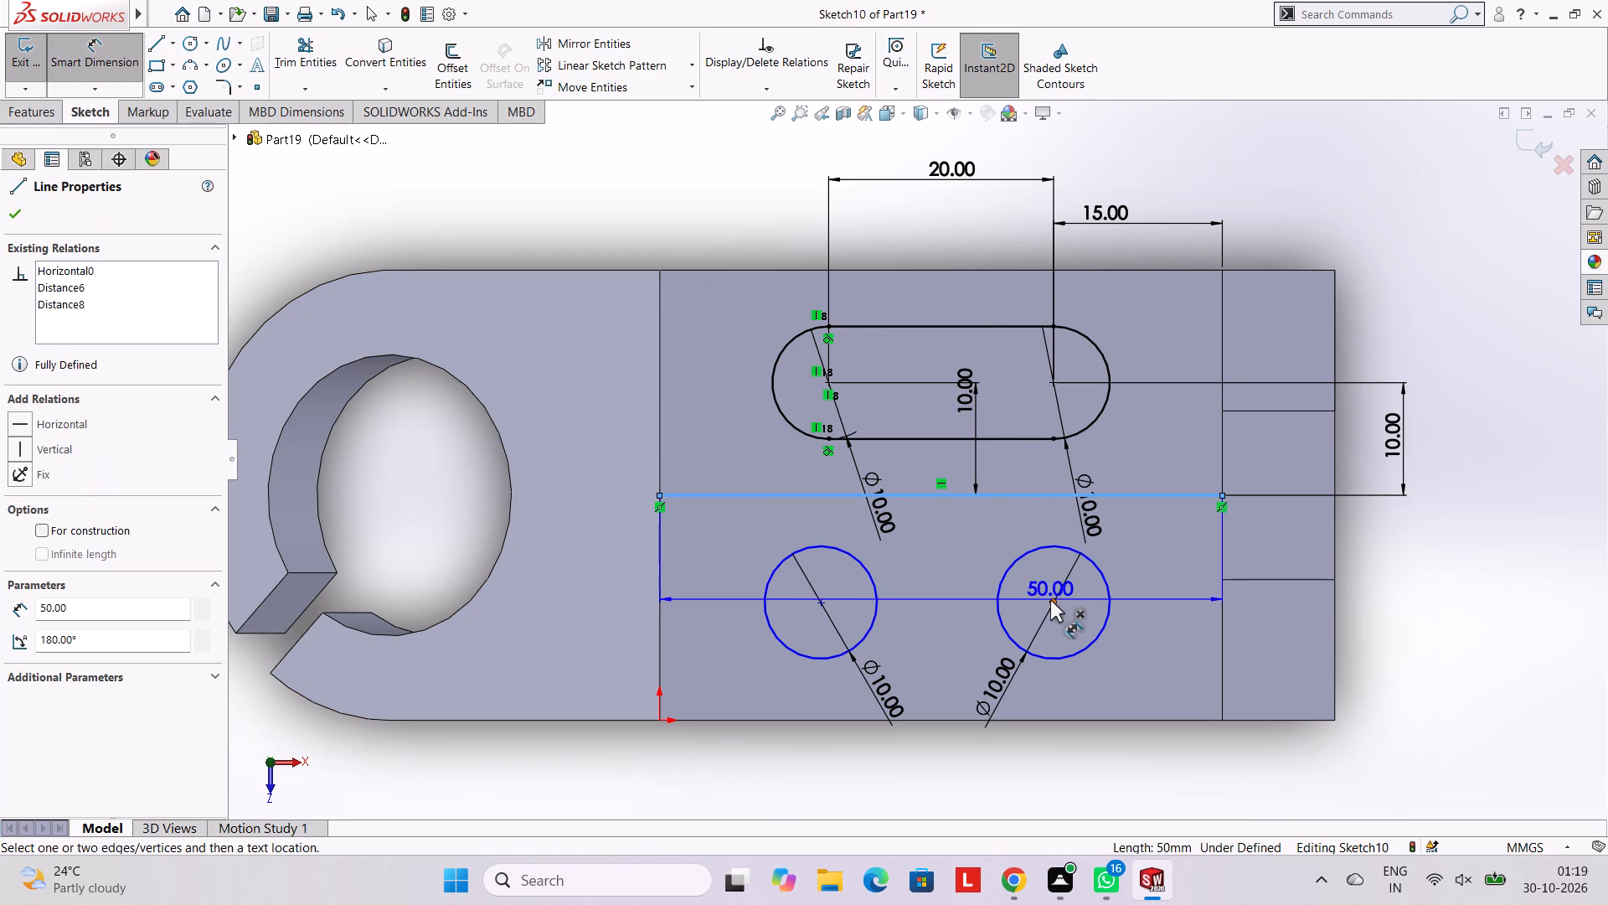
{"action": "left_click", "coordinate": [1052, 601]}
{"action": "left_click", "coordinate": [1402, 589]}
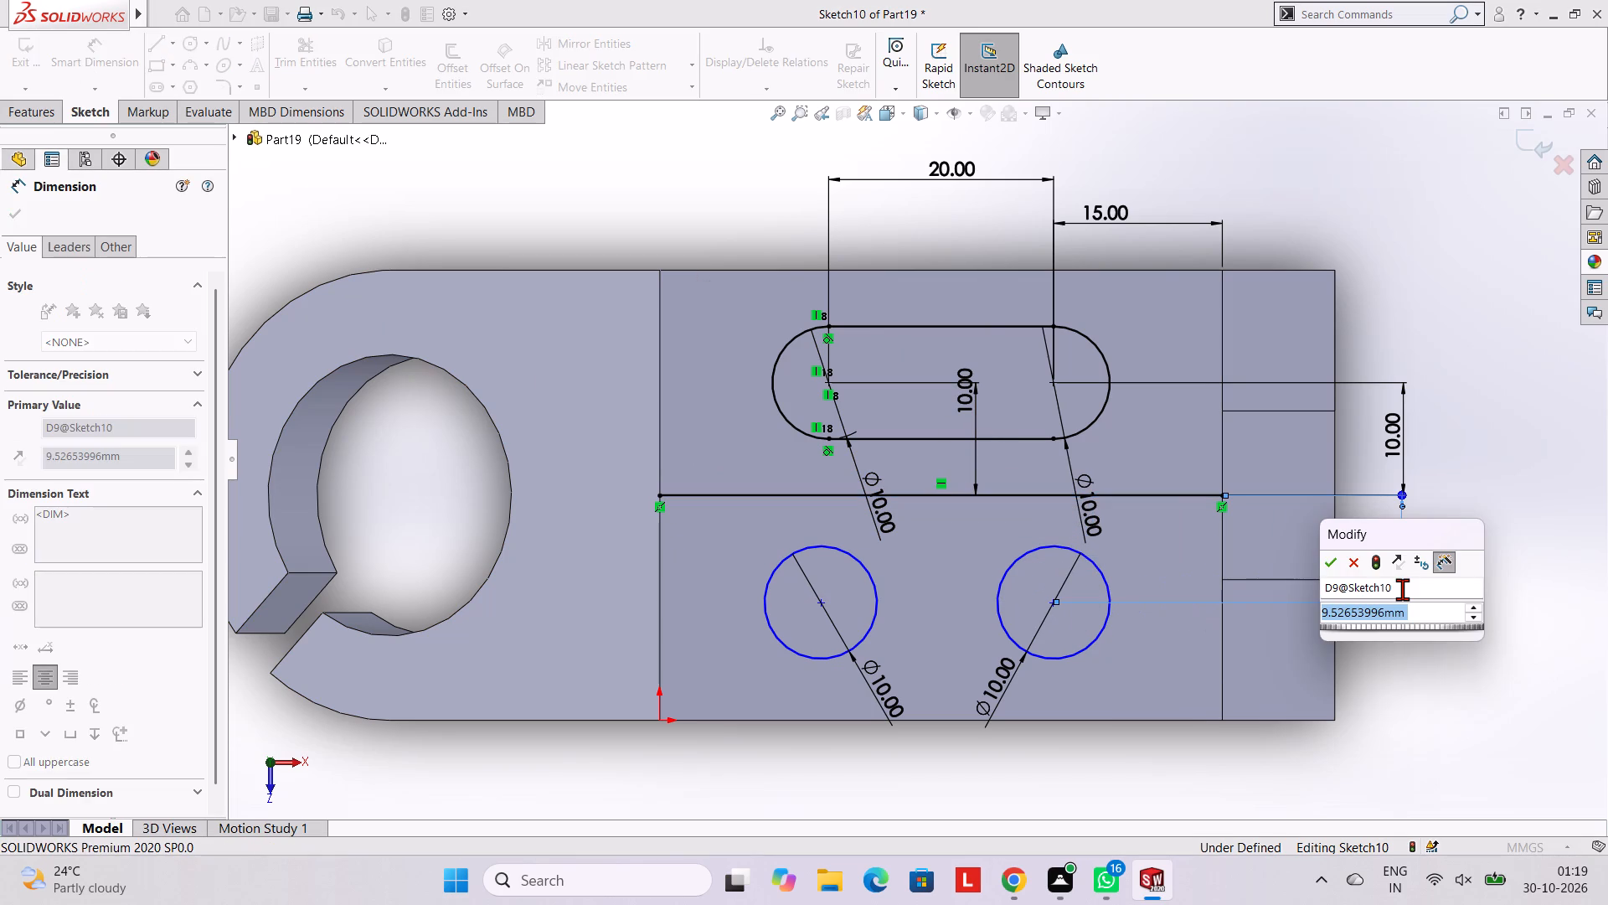
{"action": "type", "text": "10"}
{"action": "key", "text": "Return"}
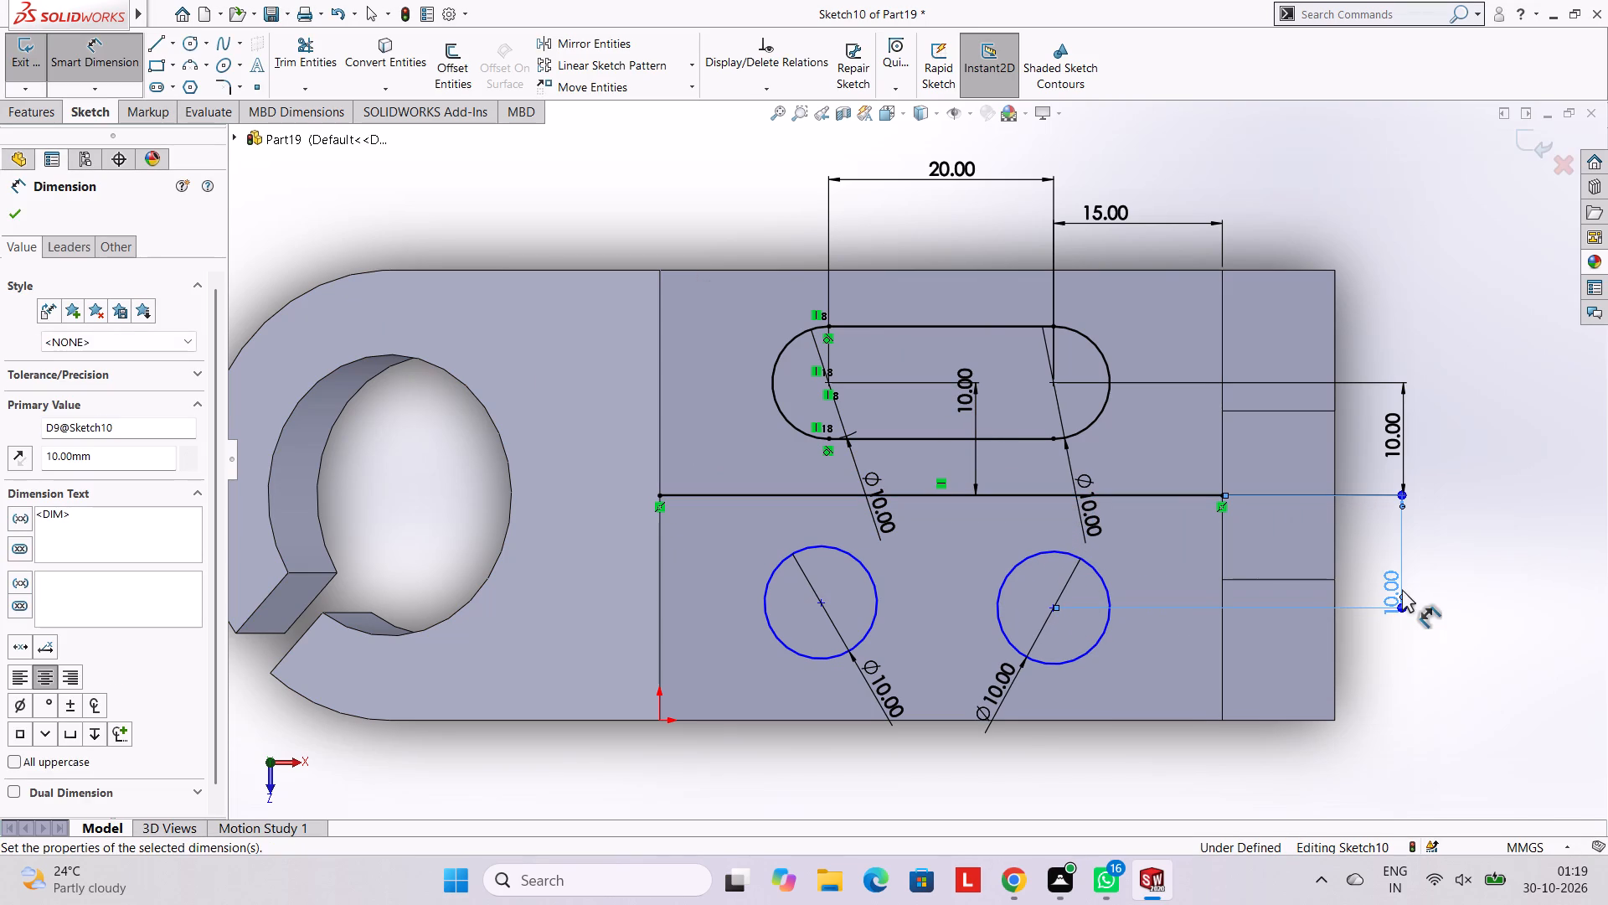
{"action": "key", "text": "Escape"}
{"action": "key", "text": "Escape"}
{"action": "key", "text": "Escape"}
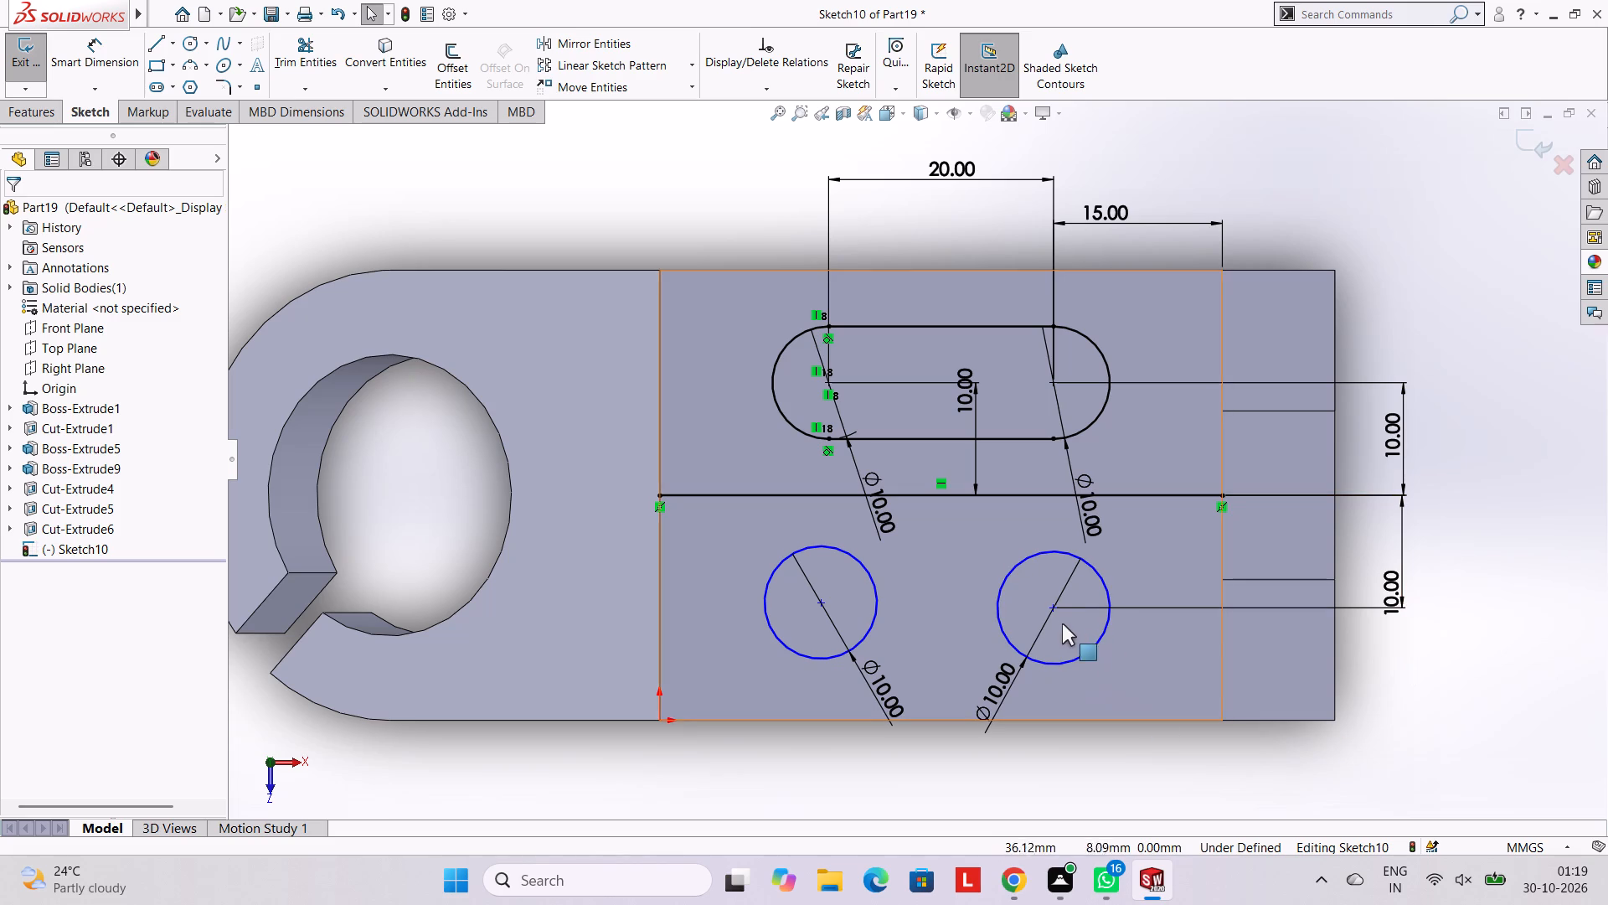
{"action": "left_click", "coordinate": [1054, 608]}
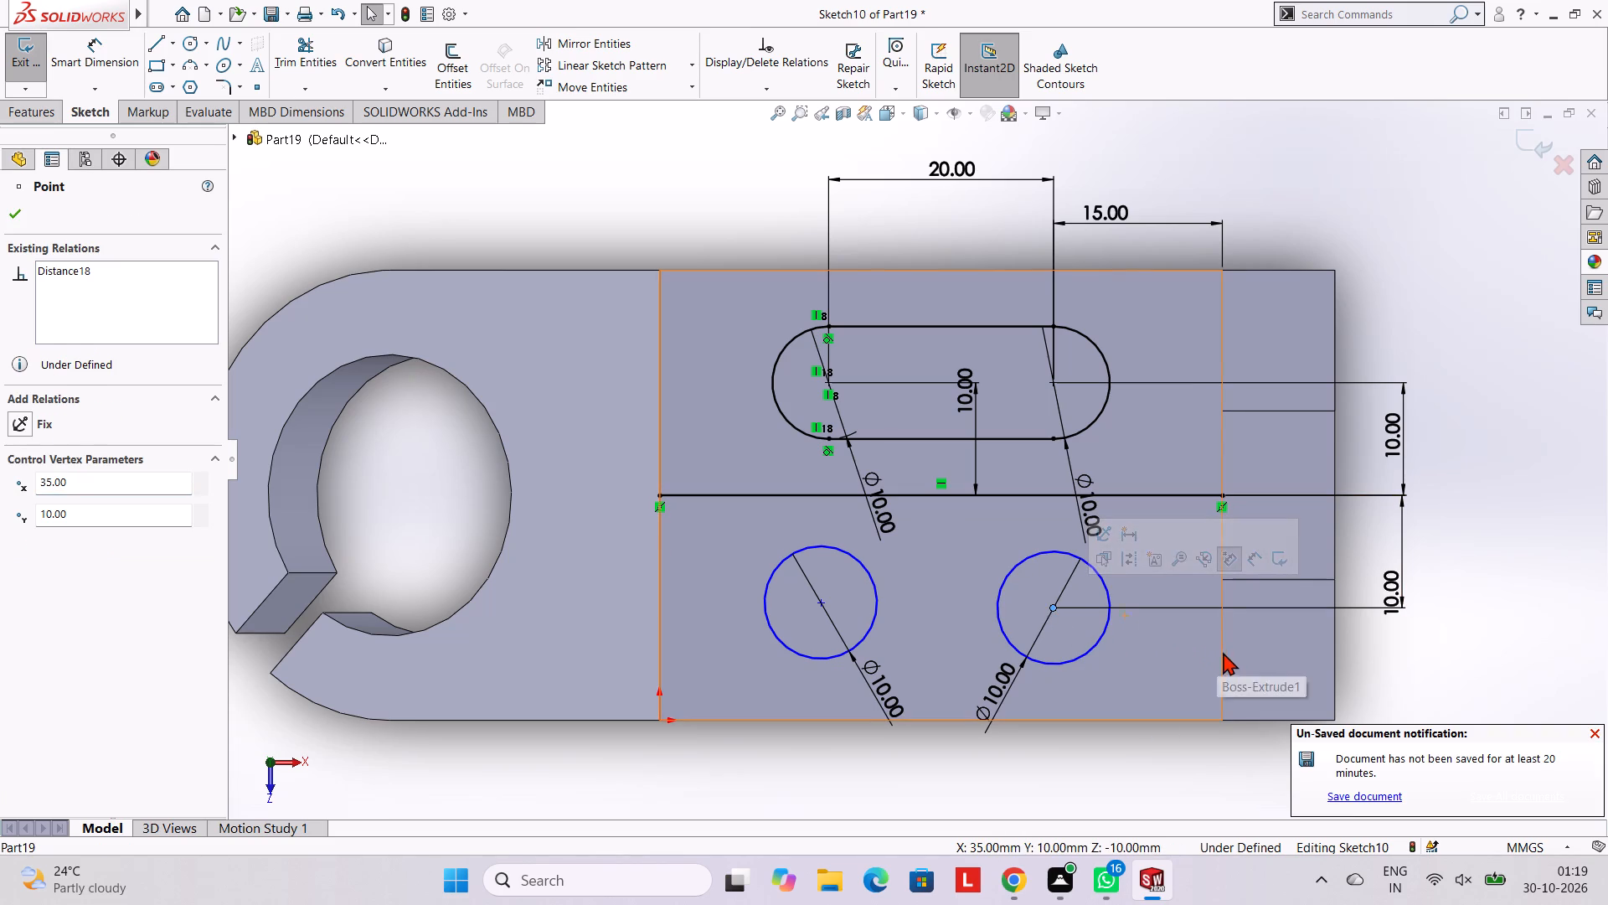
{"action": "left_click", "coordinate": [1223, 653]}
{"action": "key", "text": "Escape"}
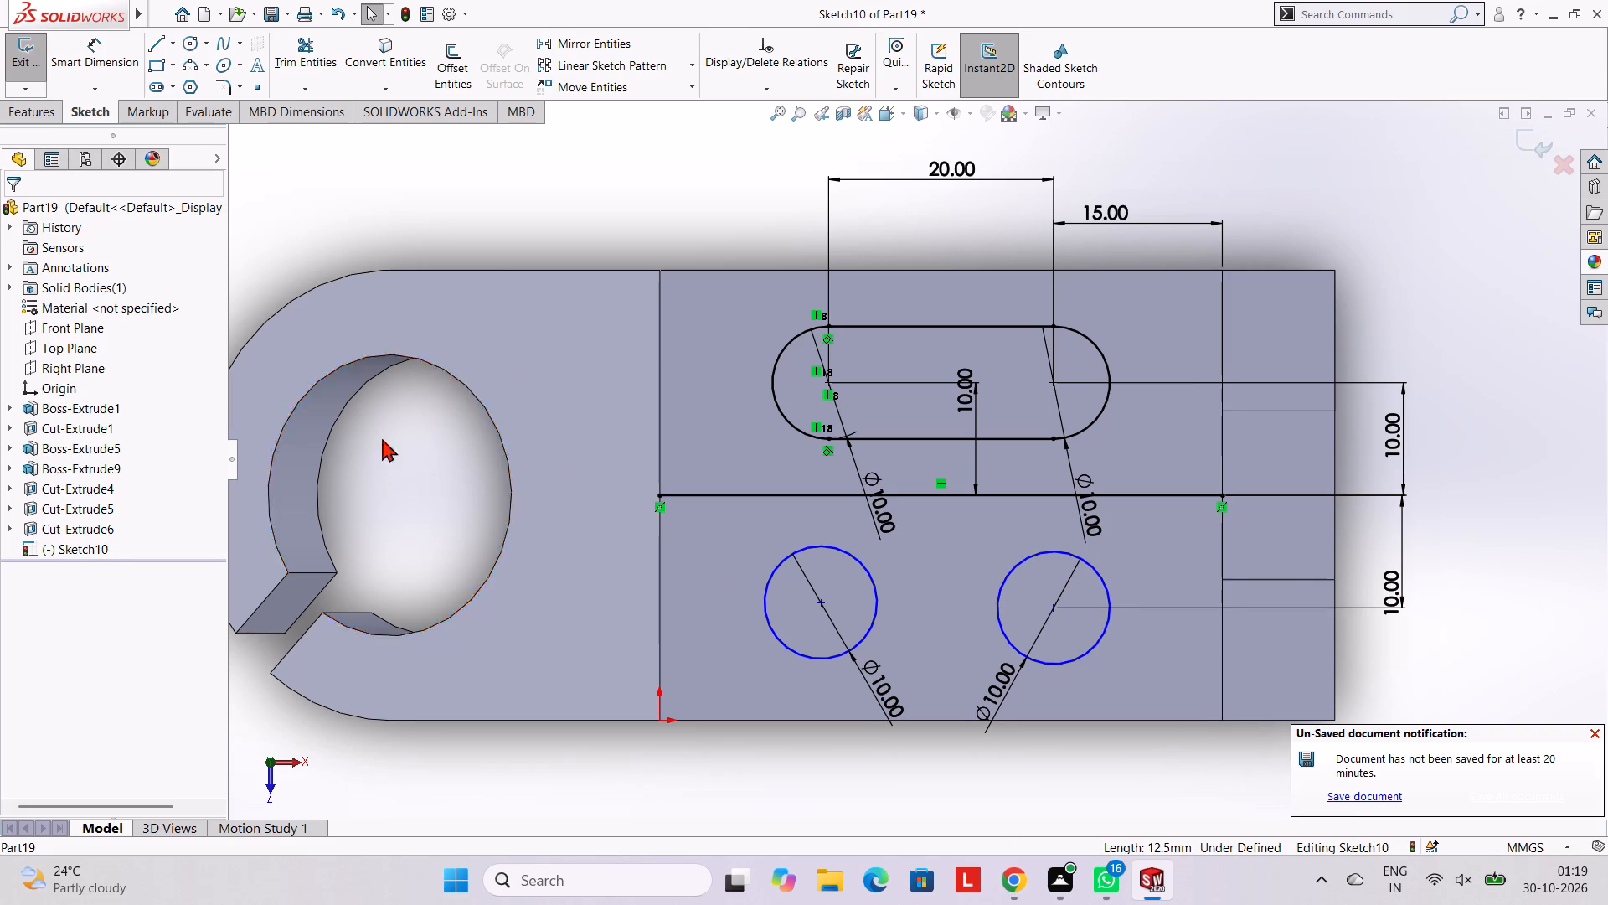
Dimension the centre of the lower circle nearer the upright leg 15 mm horizontally from the leg's inner edge.
{"action": "left_click", "coordinate": [101, 29]}
{"action": "left_click", "coordinate": [126, 65]}
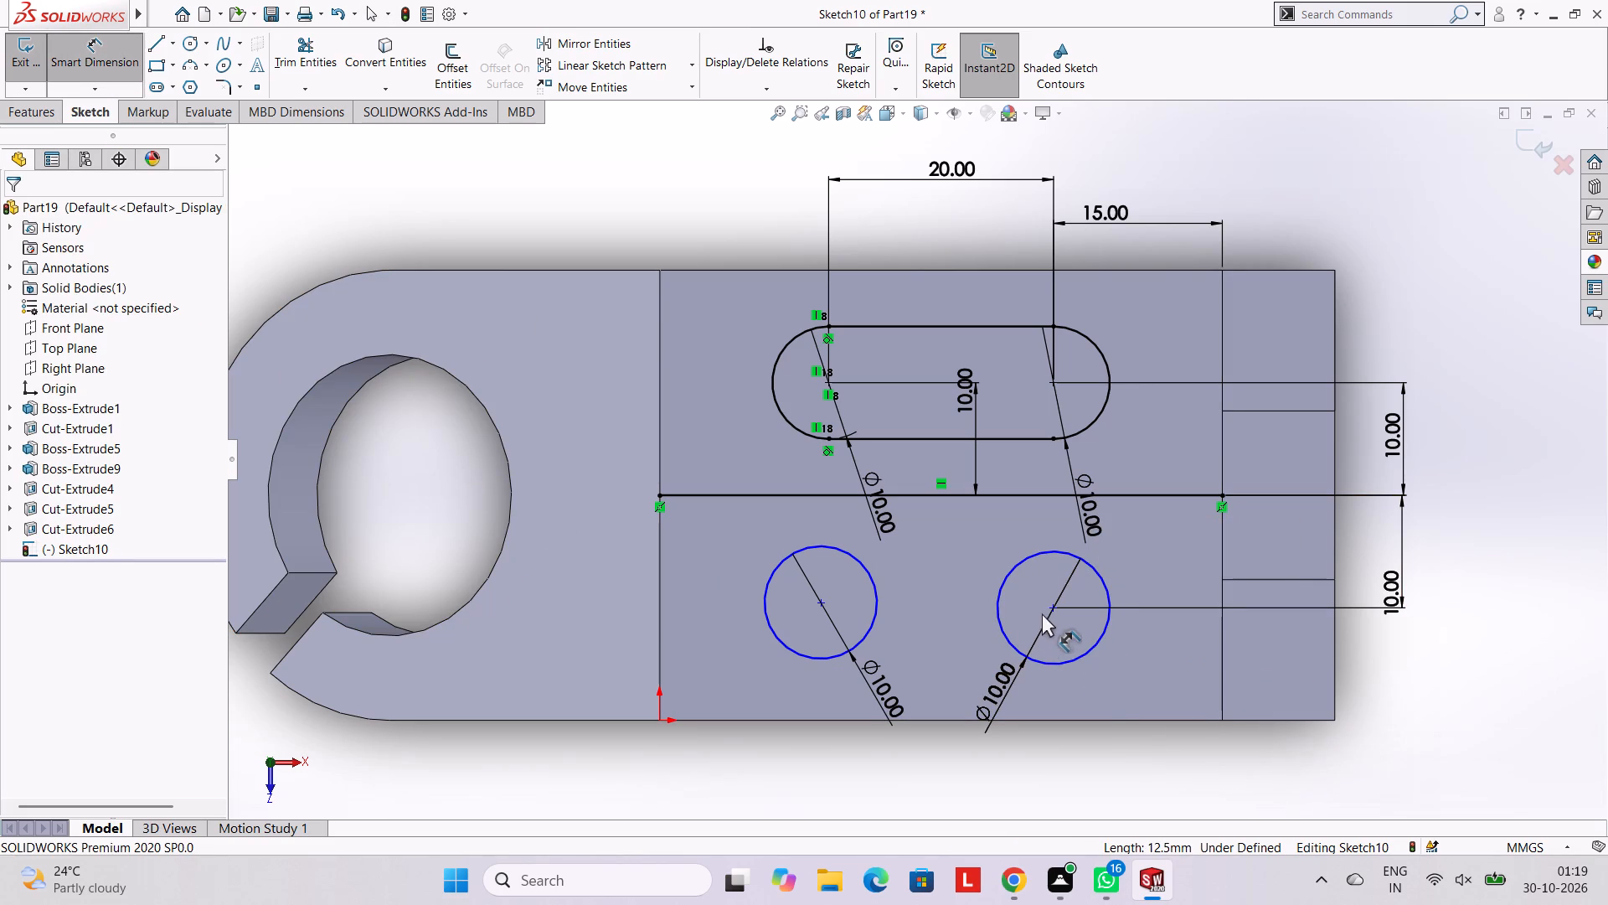
{"action": "left_click", "coordinate": [1049, 608]}
{"action": "left_click", "coordinate": [1220, 641]}
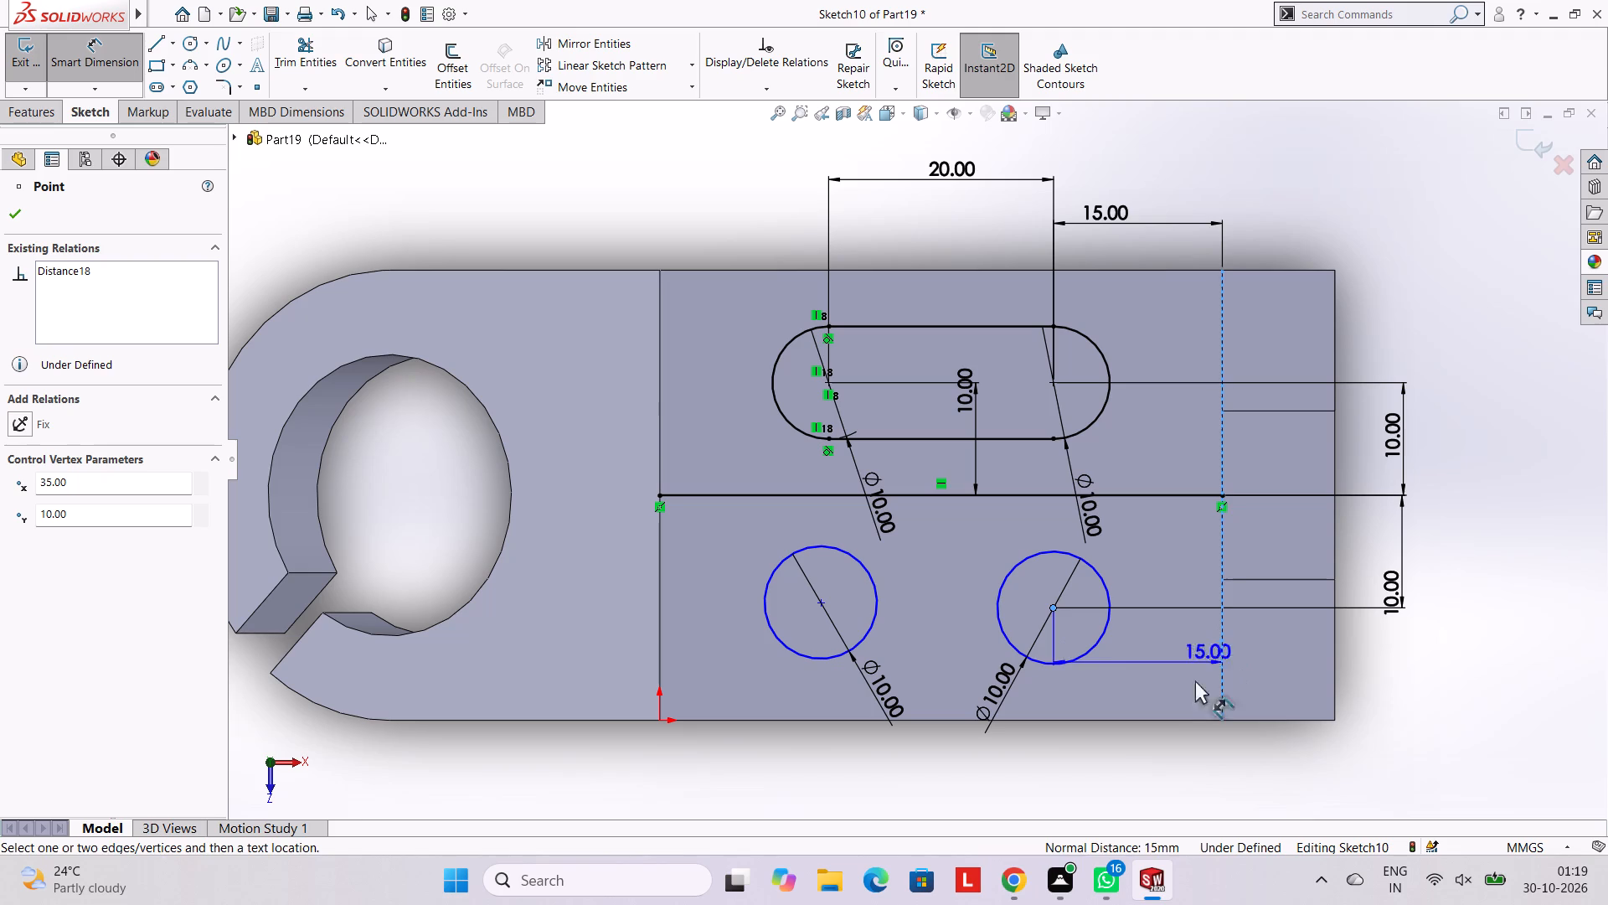
{"action": "left_click", "coordinate": [1160, 756]}
{"action": "type", "text": "15"}
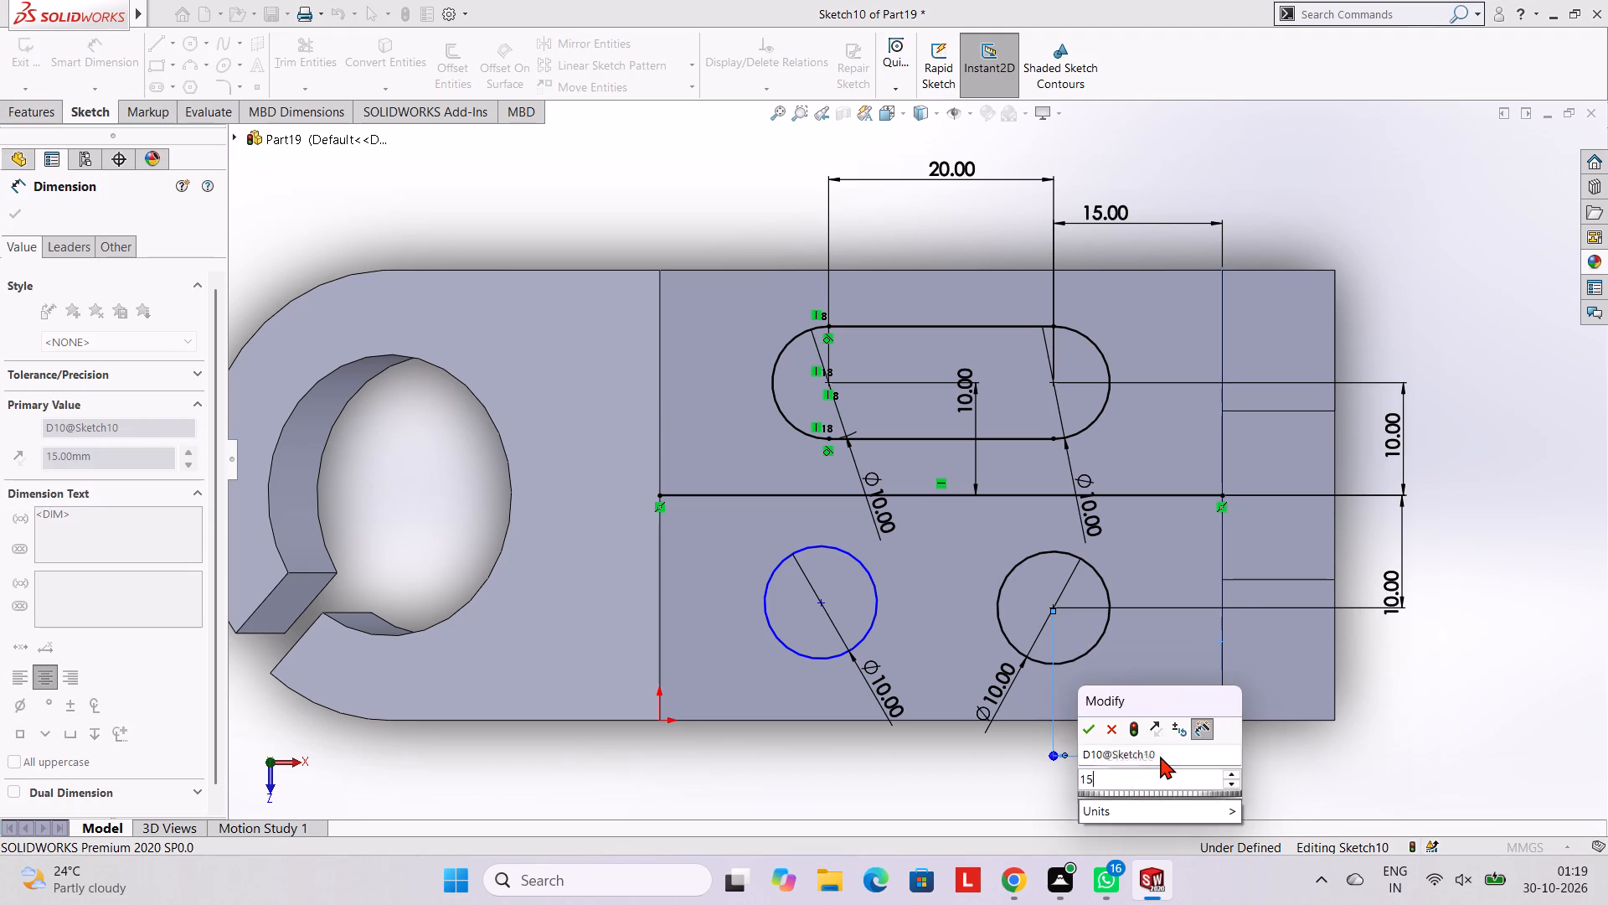
{"action": "key", "text": "Return"}
{"action": "key", "text": "Escape"}
{"action": "key", "text": "Escape"}
{"action": "key", "text": "Escape"}
{"action": "key", "text": "Escape"}
{"action": "key", "text": "Escape"}
{"action": "key", "text": "Escape"}
{"action": "key", "text": "Escape"}
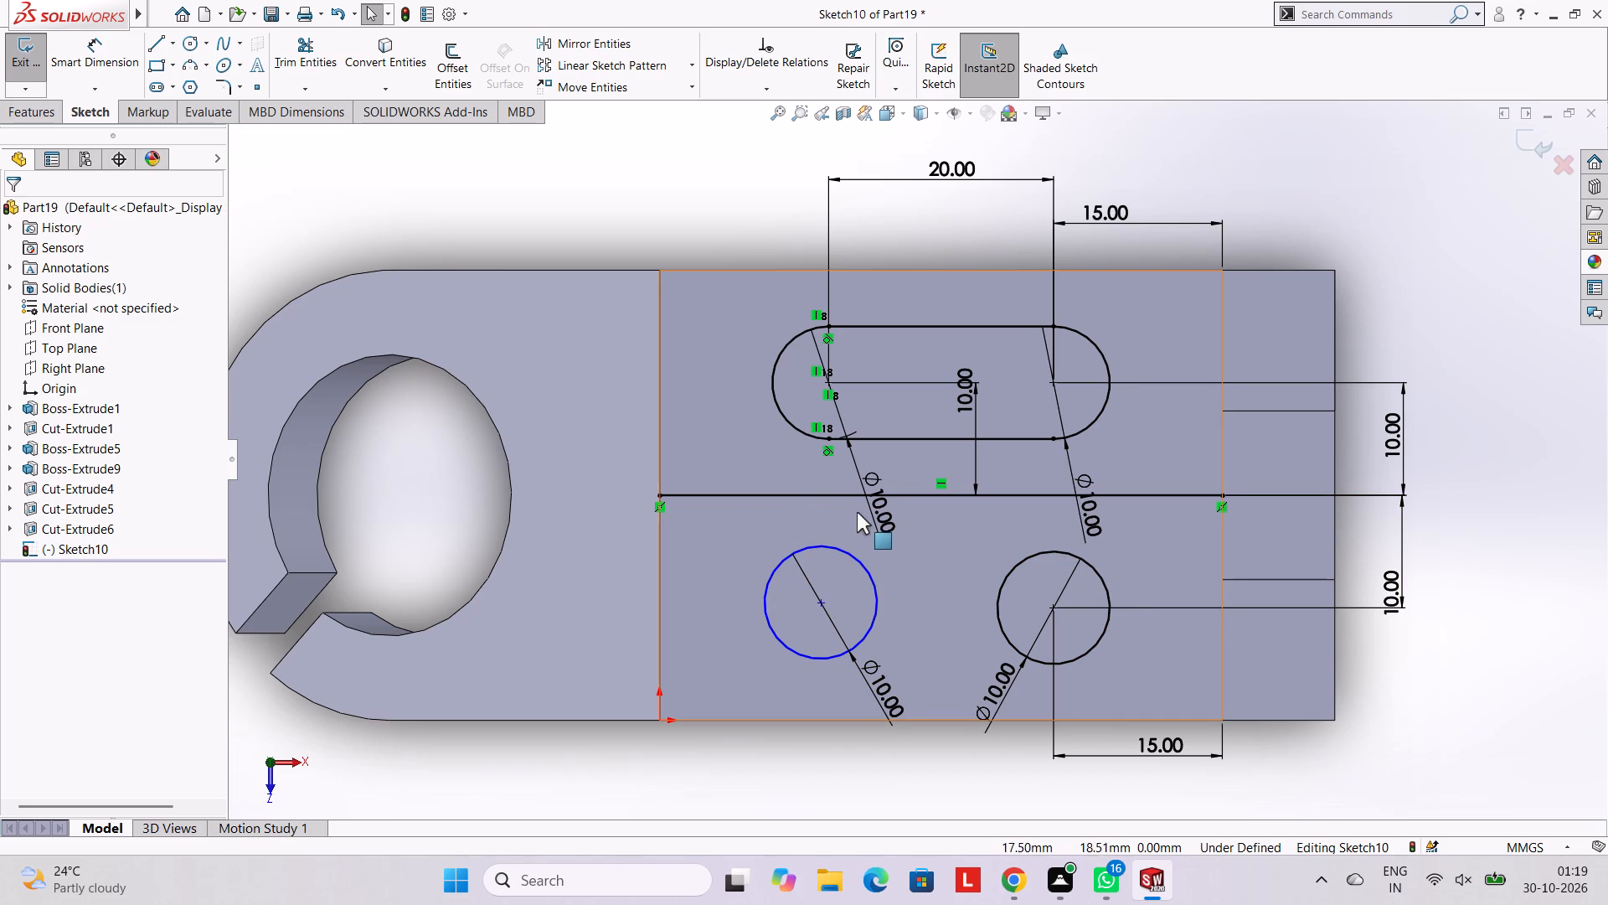
Dimension the centre of the lower circle nearer the slanted arm 10 mm below the horizontal midline.
{"action": "left_click", "coordinate": [85, 34]}
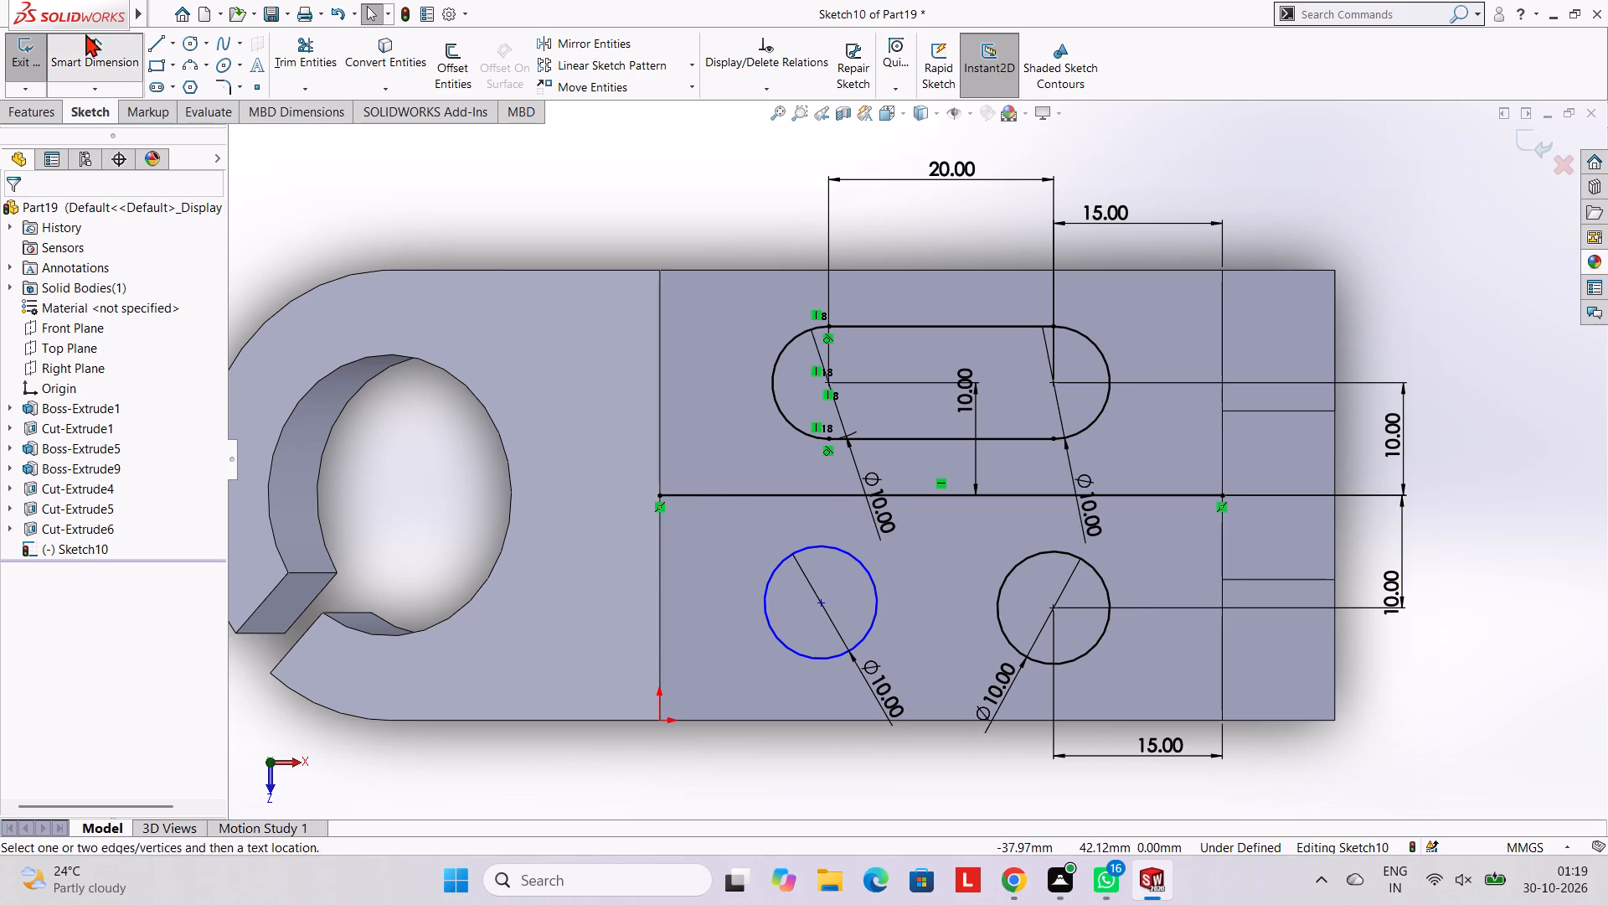
{"action": "left_click", "coordinate": [837, 499]}
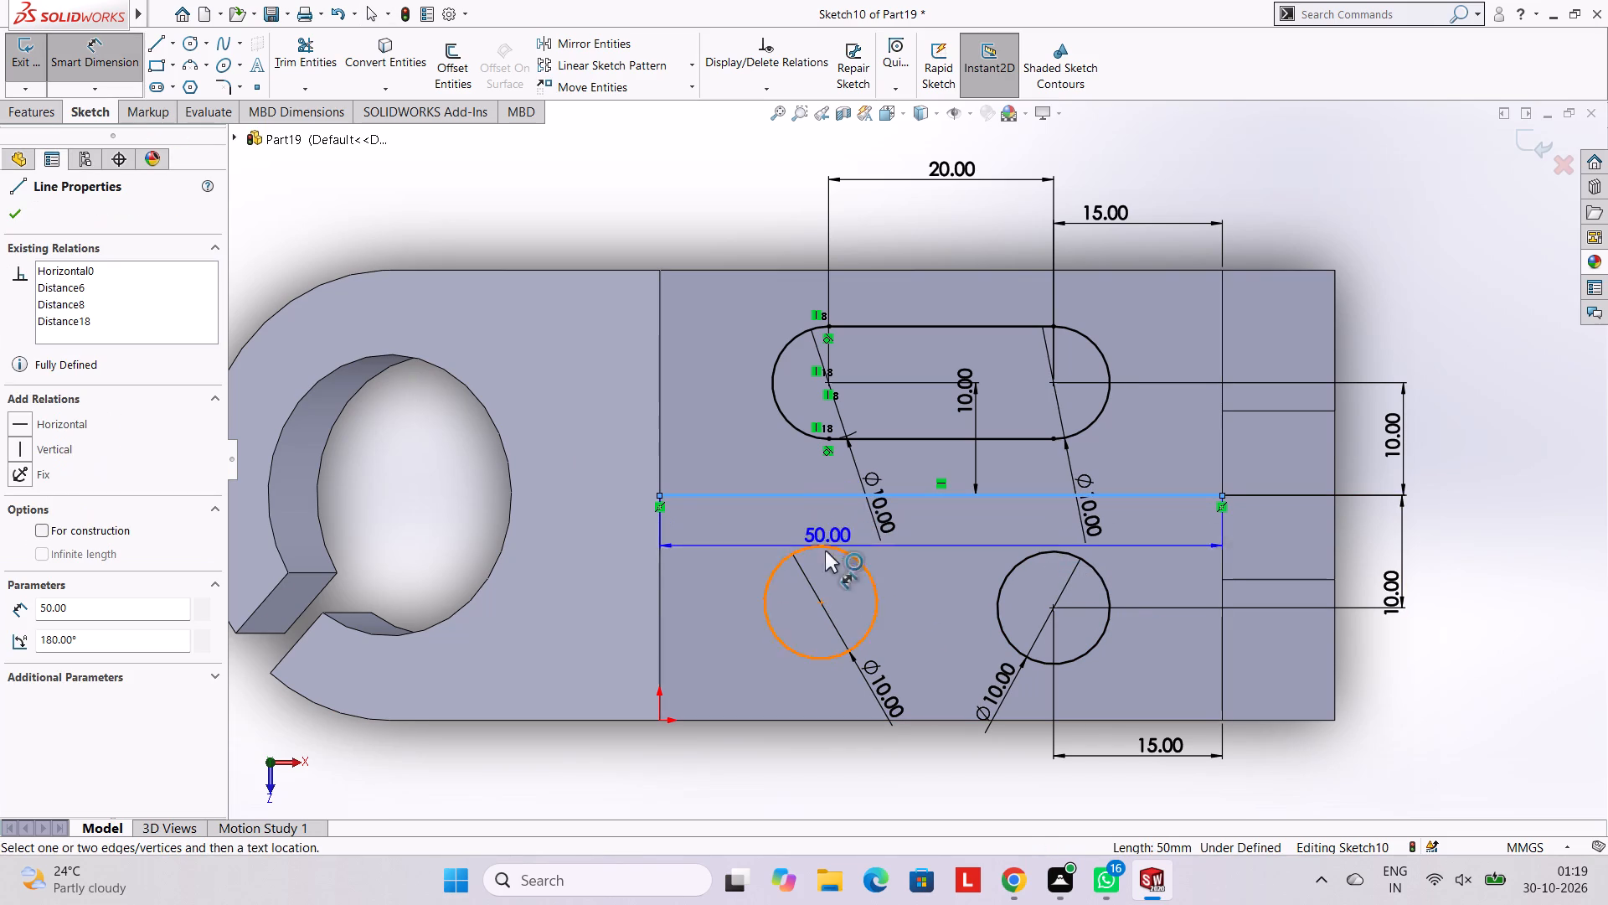
{"action": "left_click", "coordinate": [823, 603]}
{"action": "left_click", "coordinate": [802, 772]}
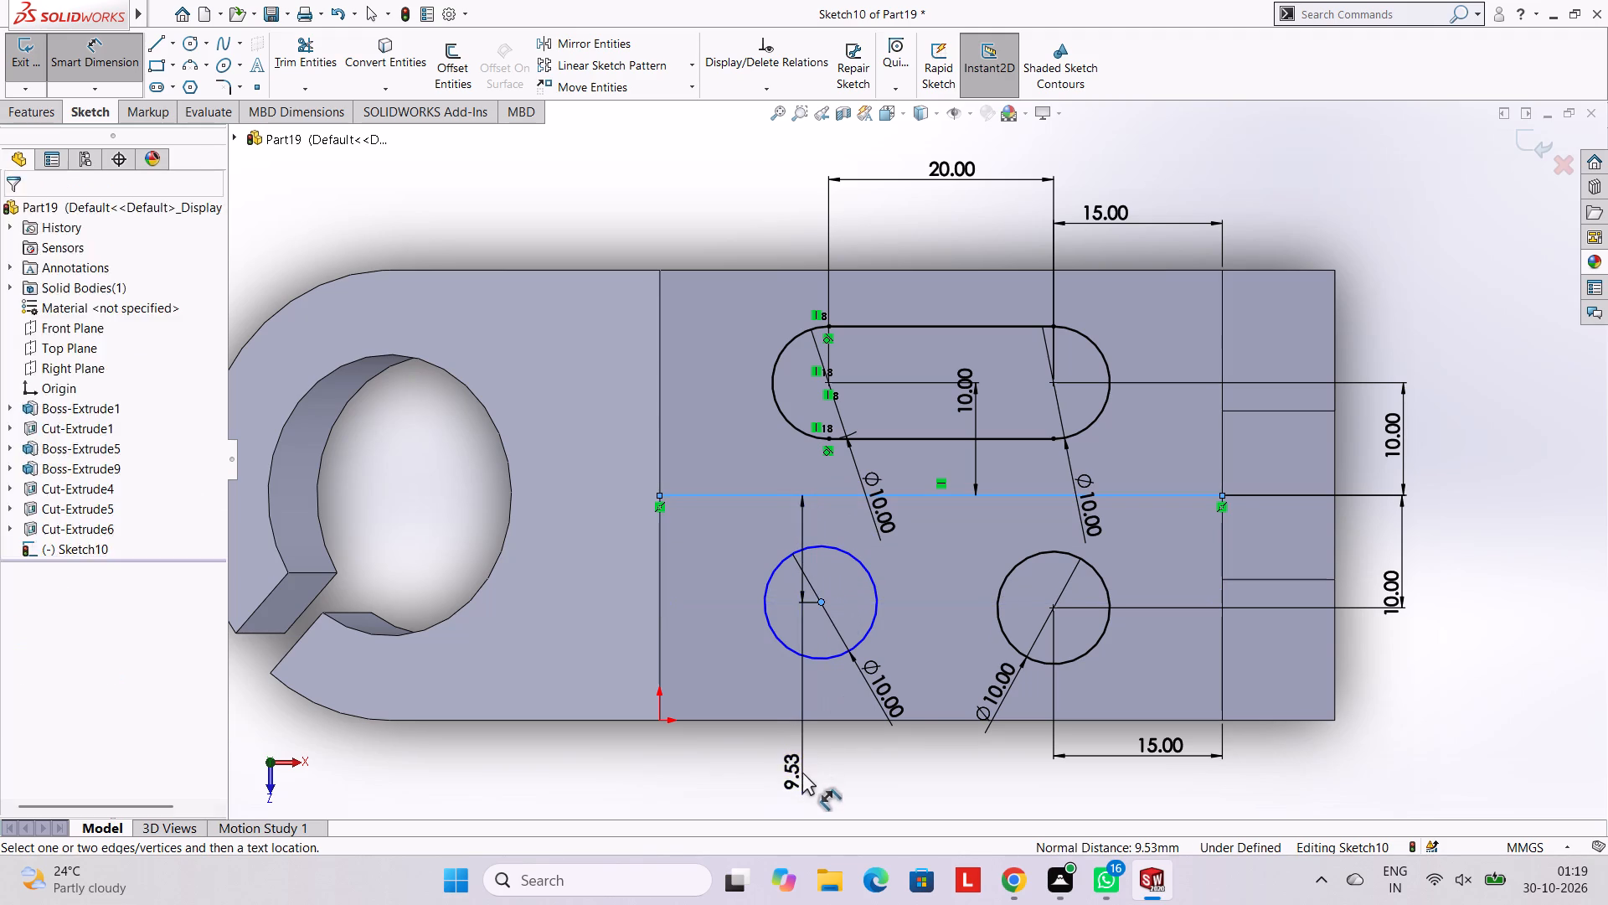
{"action": "type", "text": "10"}
{"action": "key", "text": "Return"}
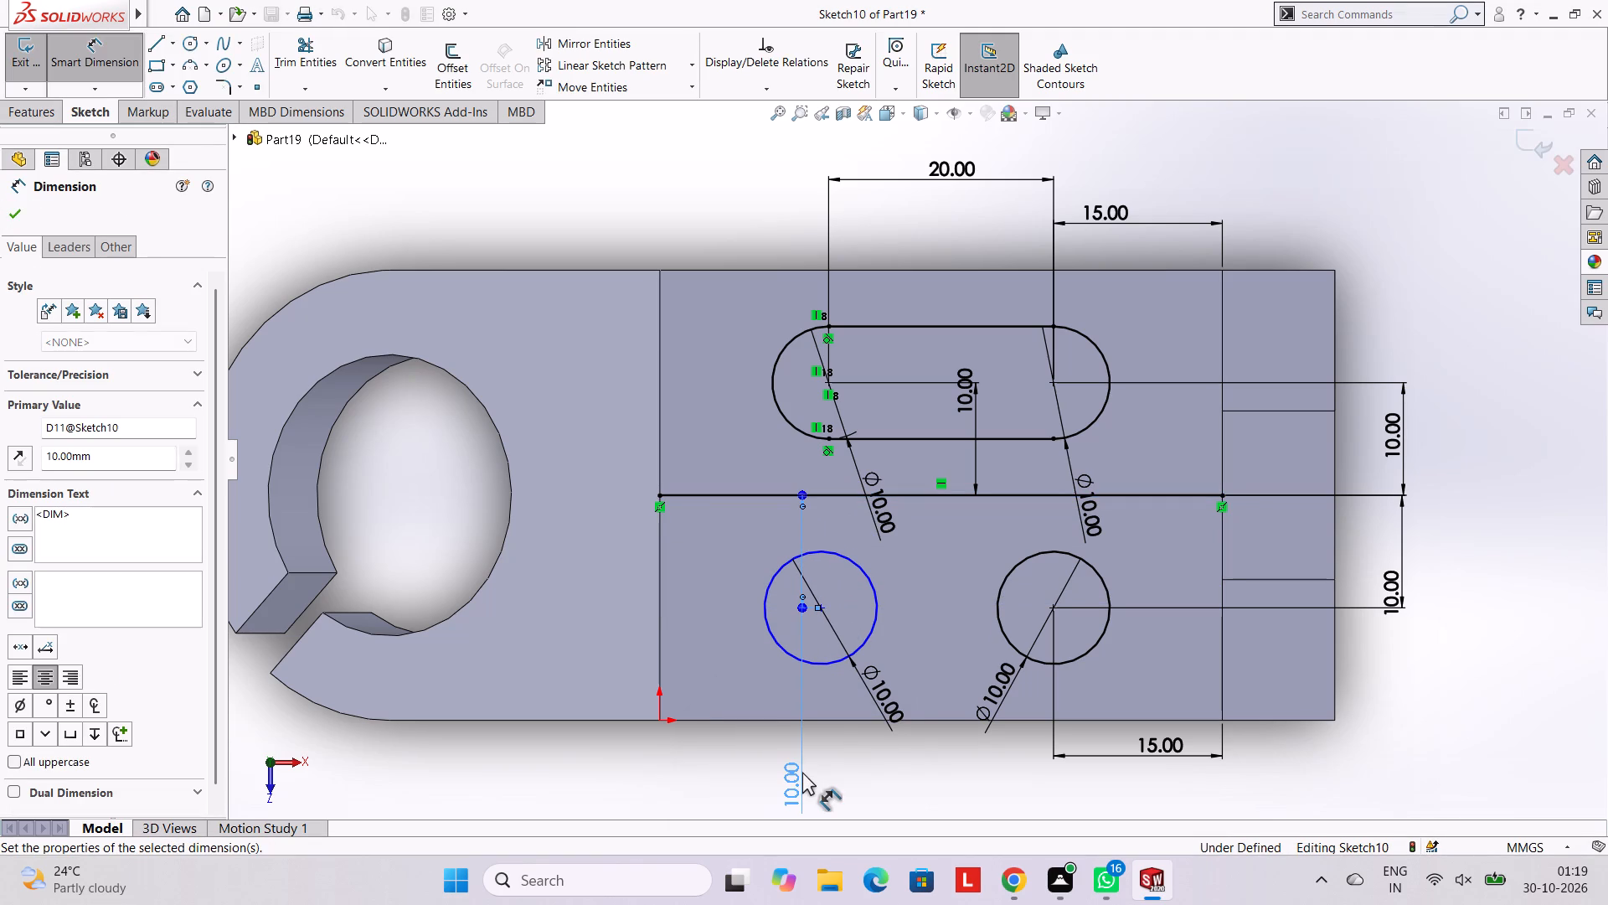
{"action": "key", "text": "Escape"}
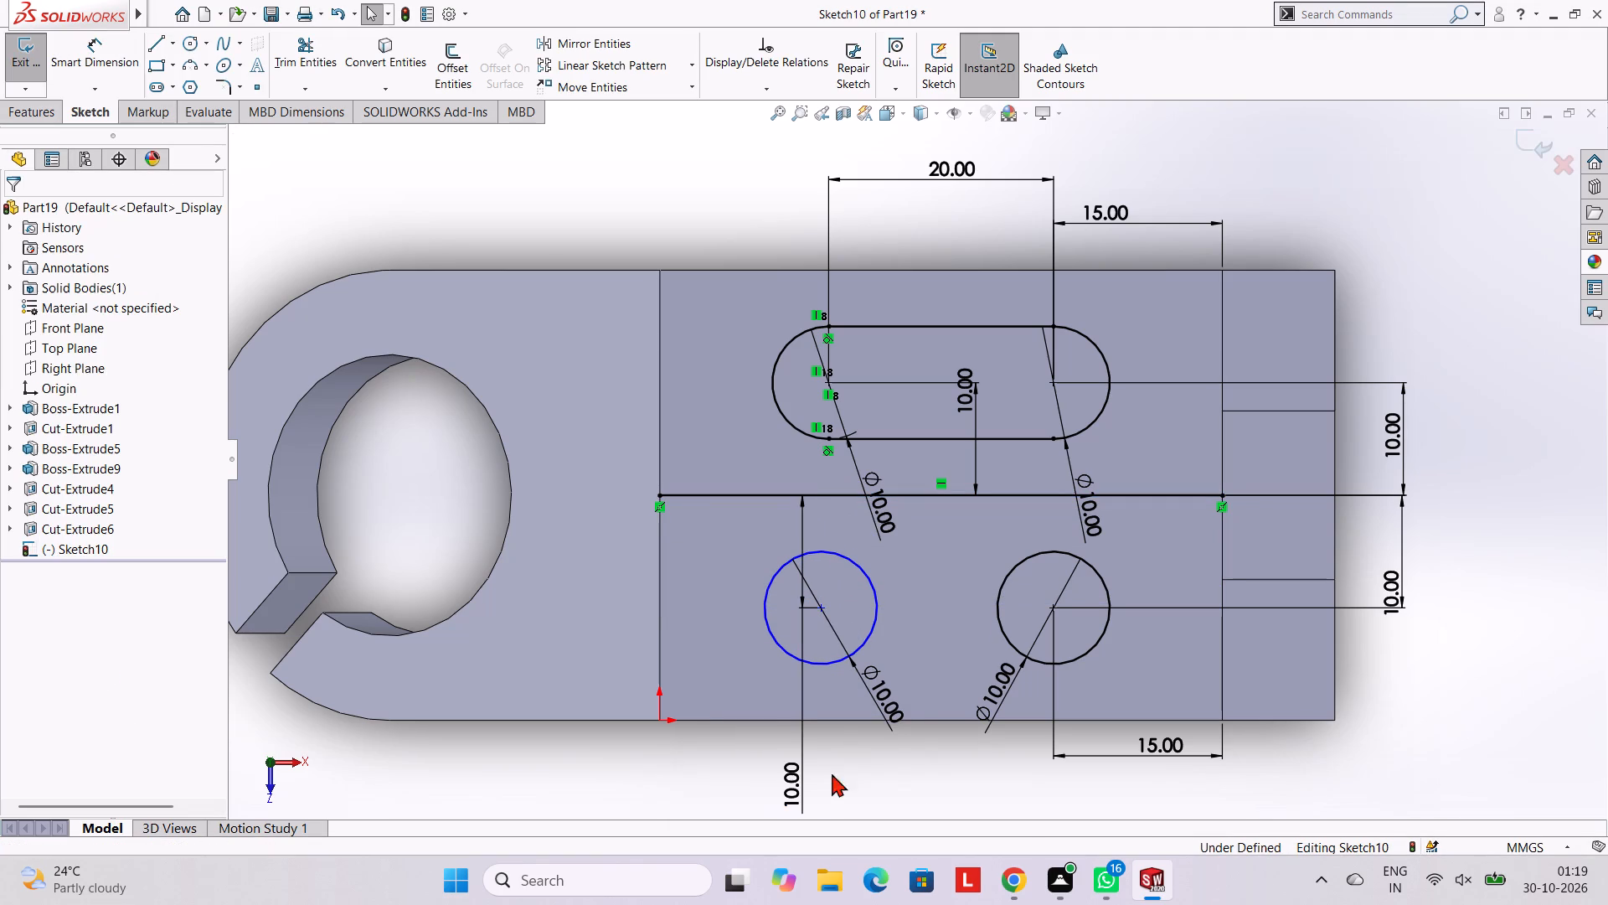
{"action": "key", "text": "Escape"}
{"action": "key", "text": "Escape"}
Dimension the centre-to-centre spacing of the two circles below the horizontal midline as 20 mm.
{"action": "left_click", "coordinate": [127, 59]}
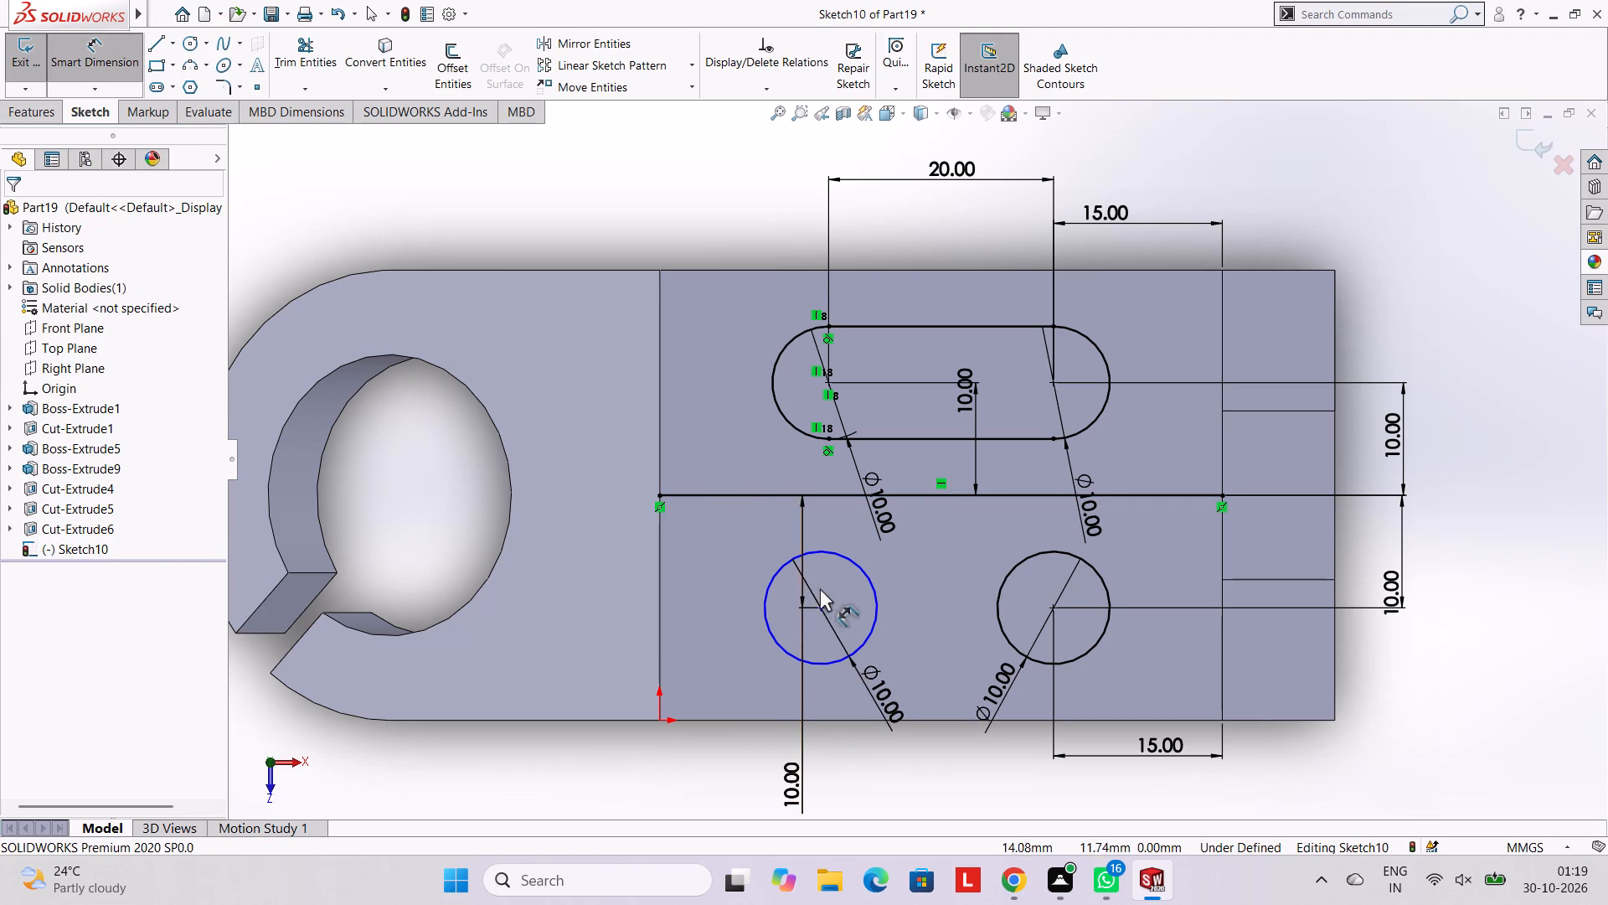
{"action": "left_click", "coordinate": [822, 604]}
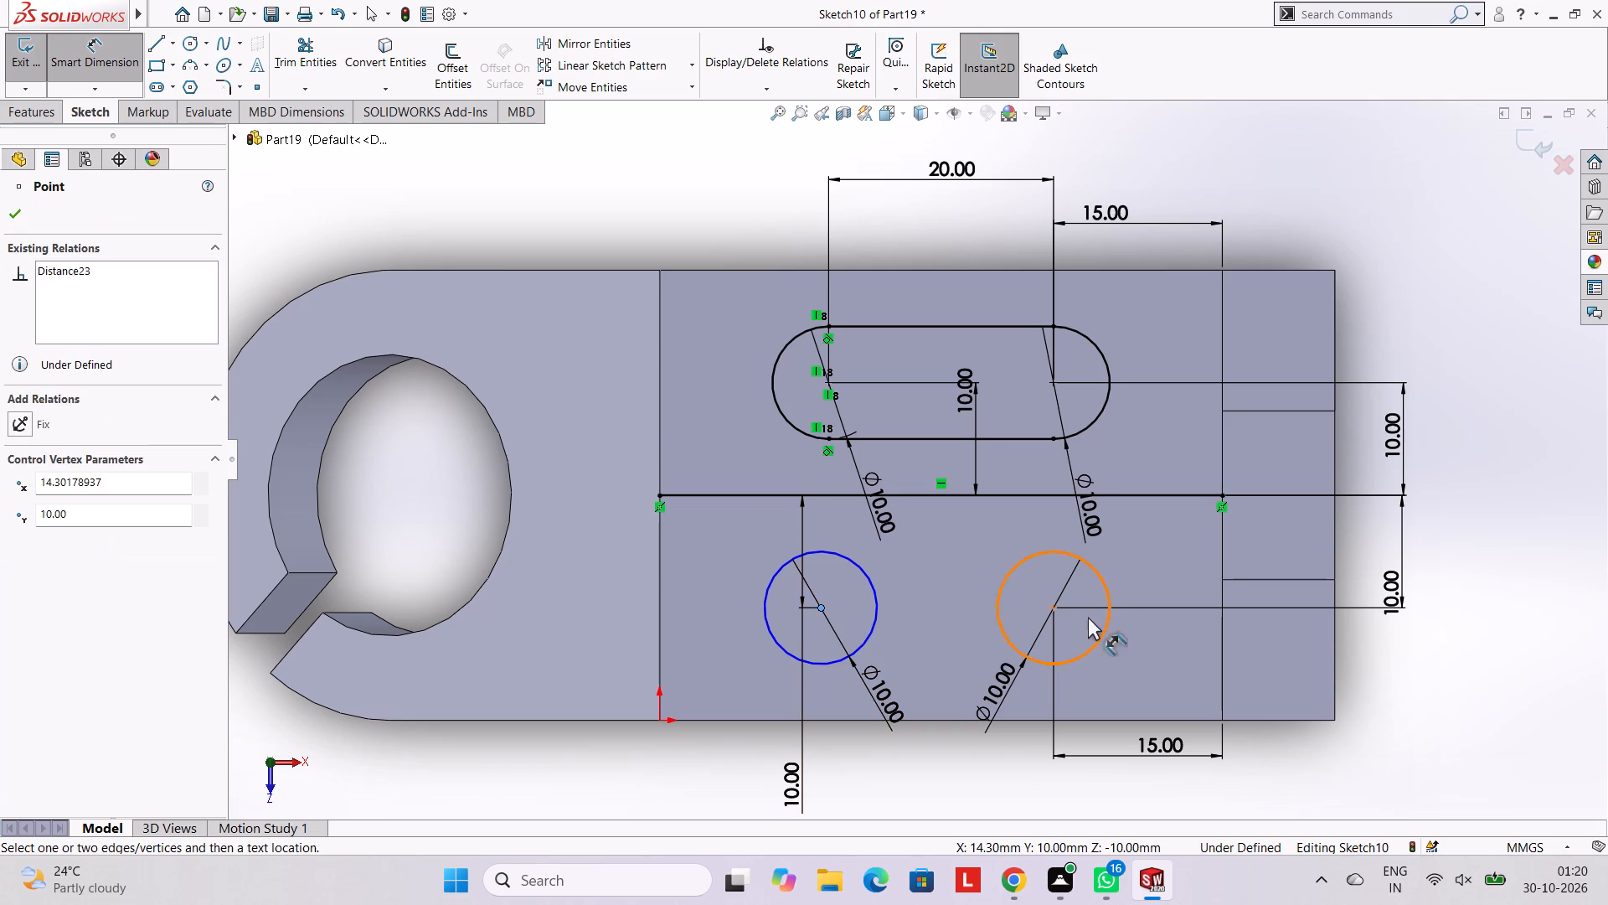
{"action": "left_click", "coordinate": [1049, 608]}
{"action": "left_click", "coordinate": [956, 778]}
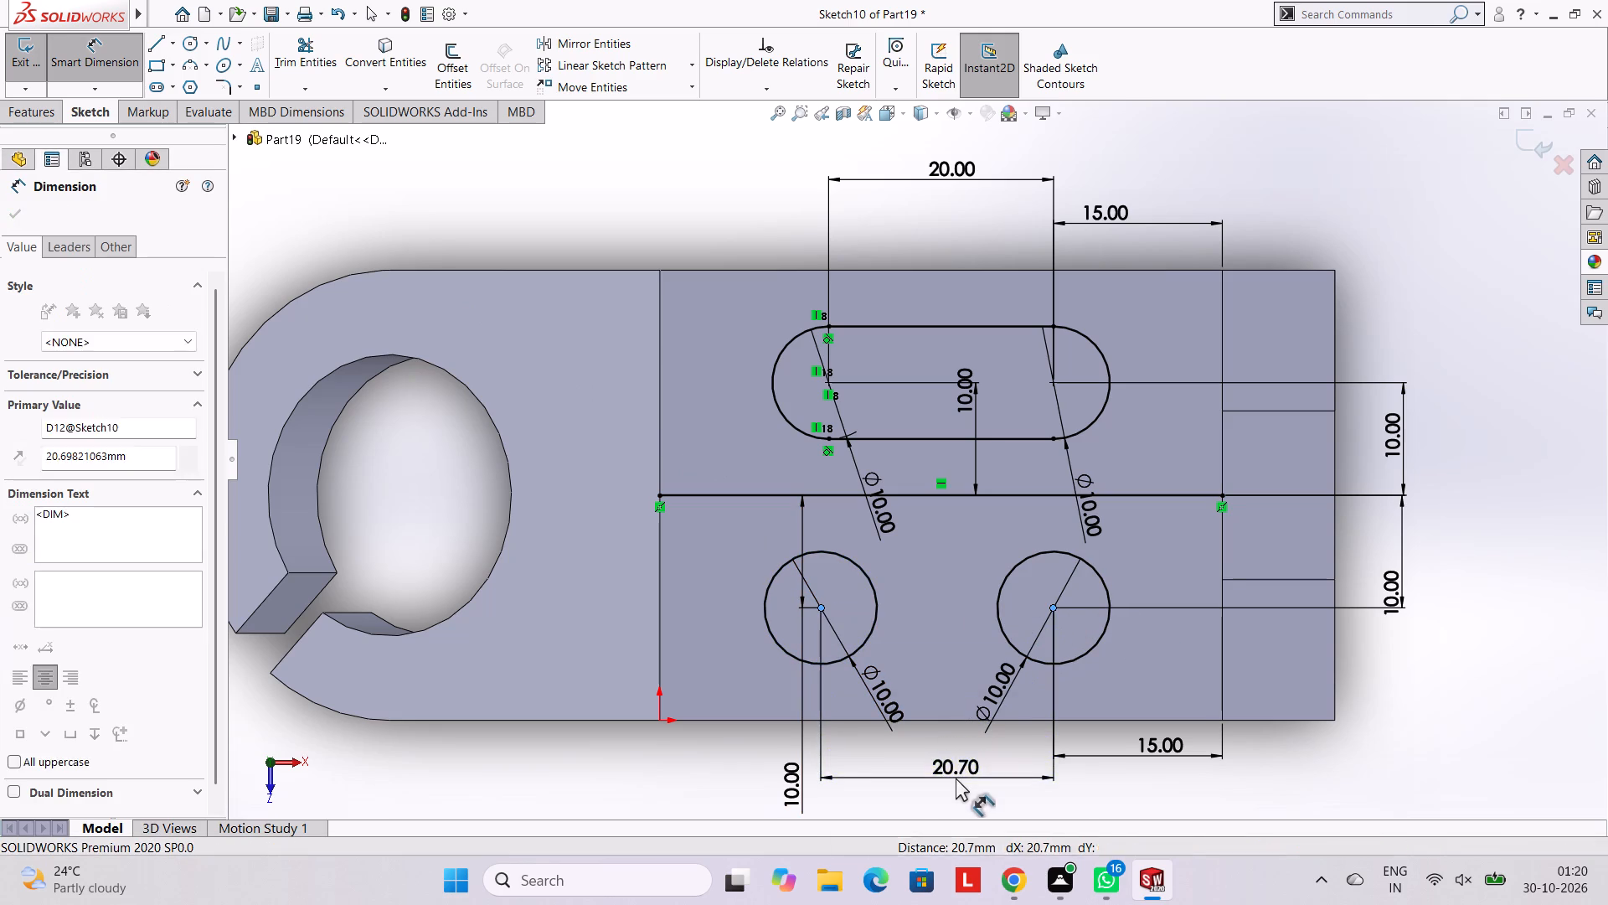
{"action": "type", "text": "20"}
{"action": "key", "text": "Return"}
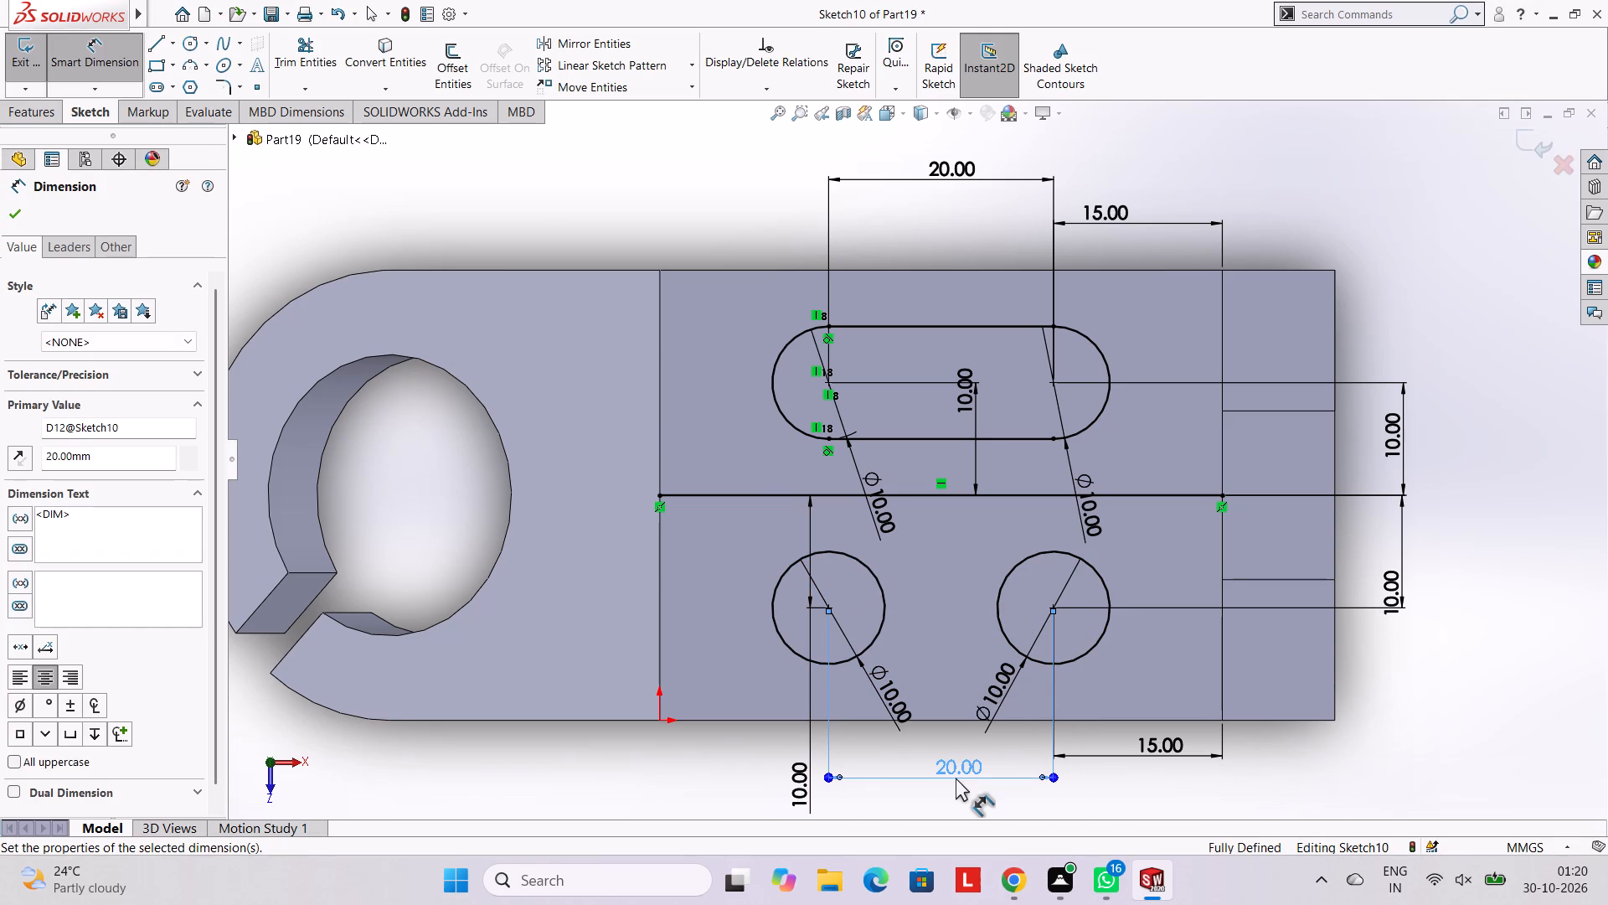
{"action": "key", "text": "Escape"}
{"action": "key", "text": "Escape"}
{"action": "key", "text": "Escape"}
{"action": "key", "text": "Escape"}
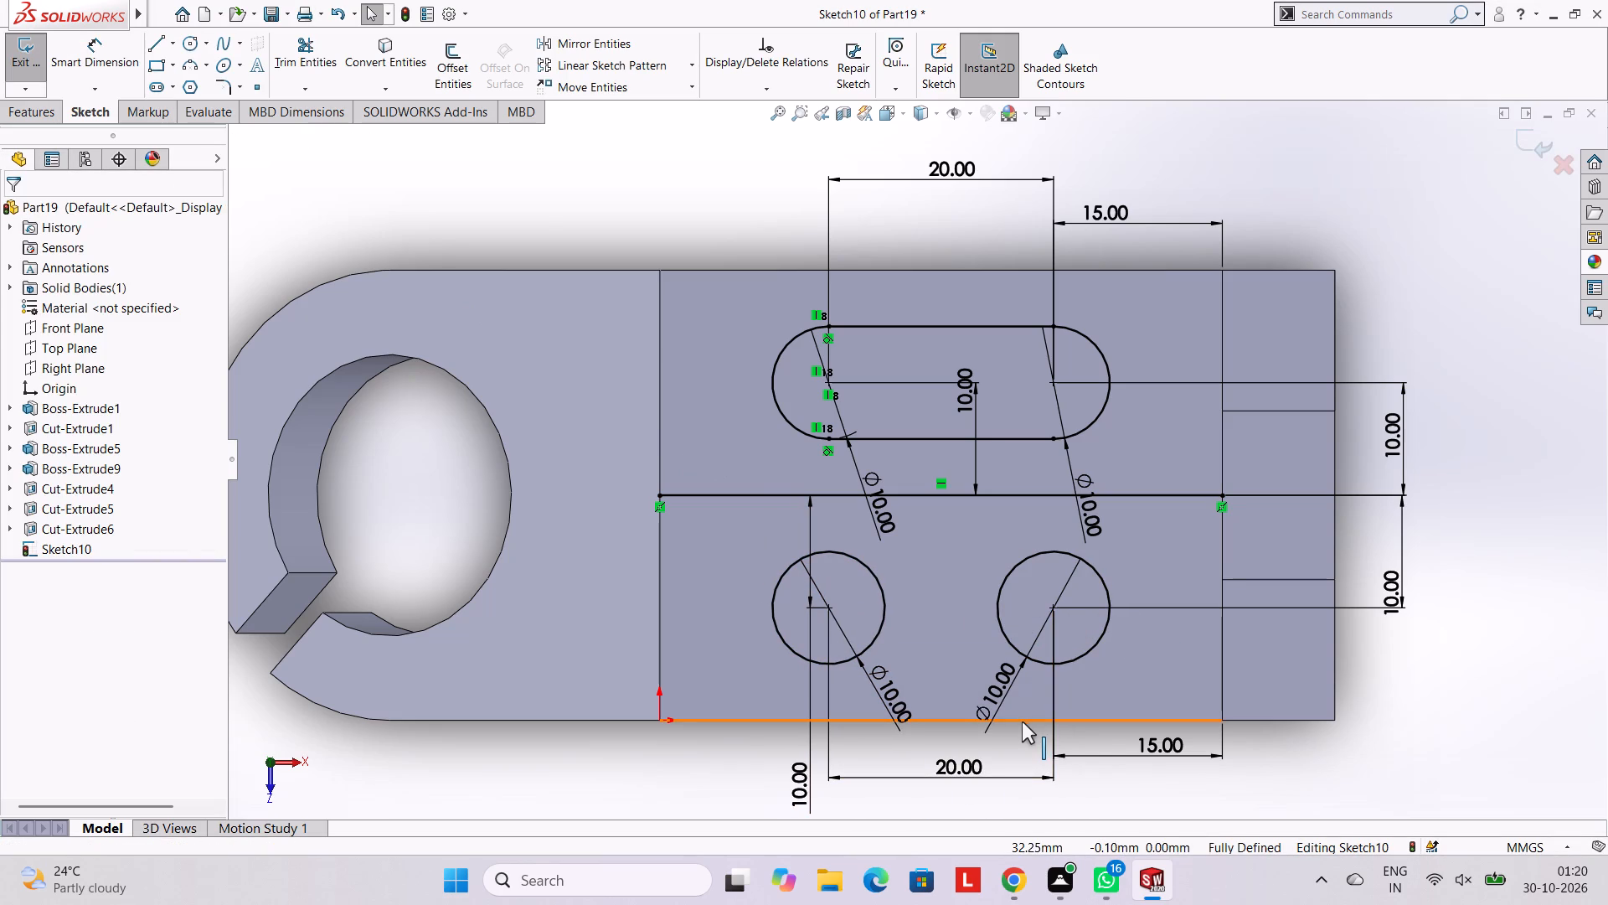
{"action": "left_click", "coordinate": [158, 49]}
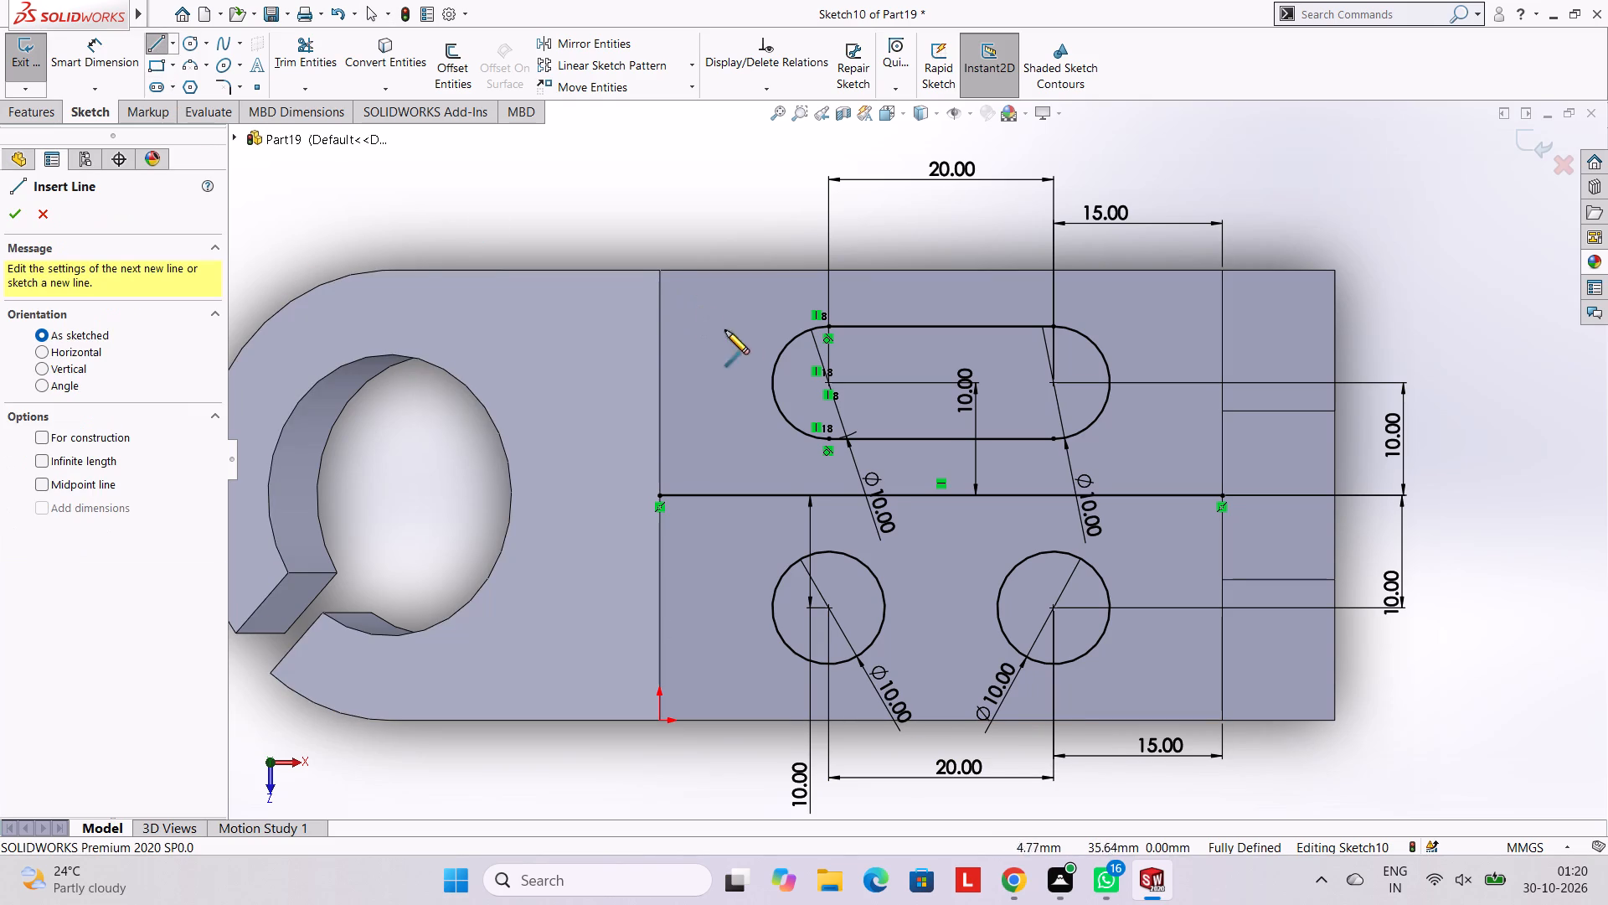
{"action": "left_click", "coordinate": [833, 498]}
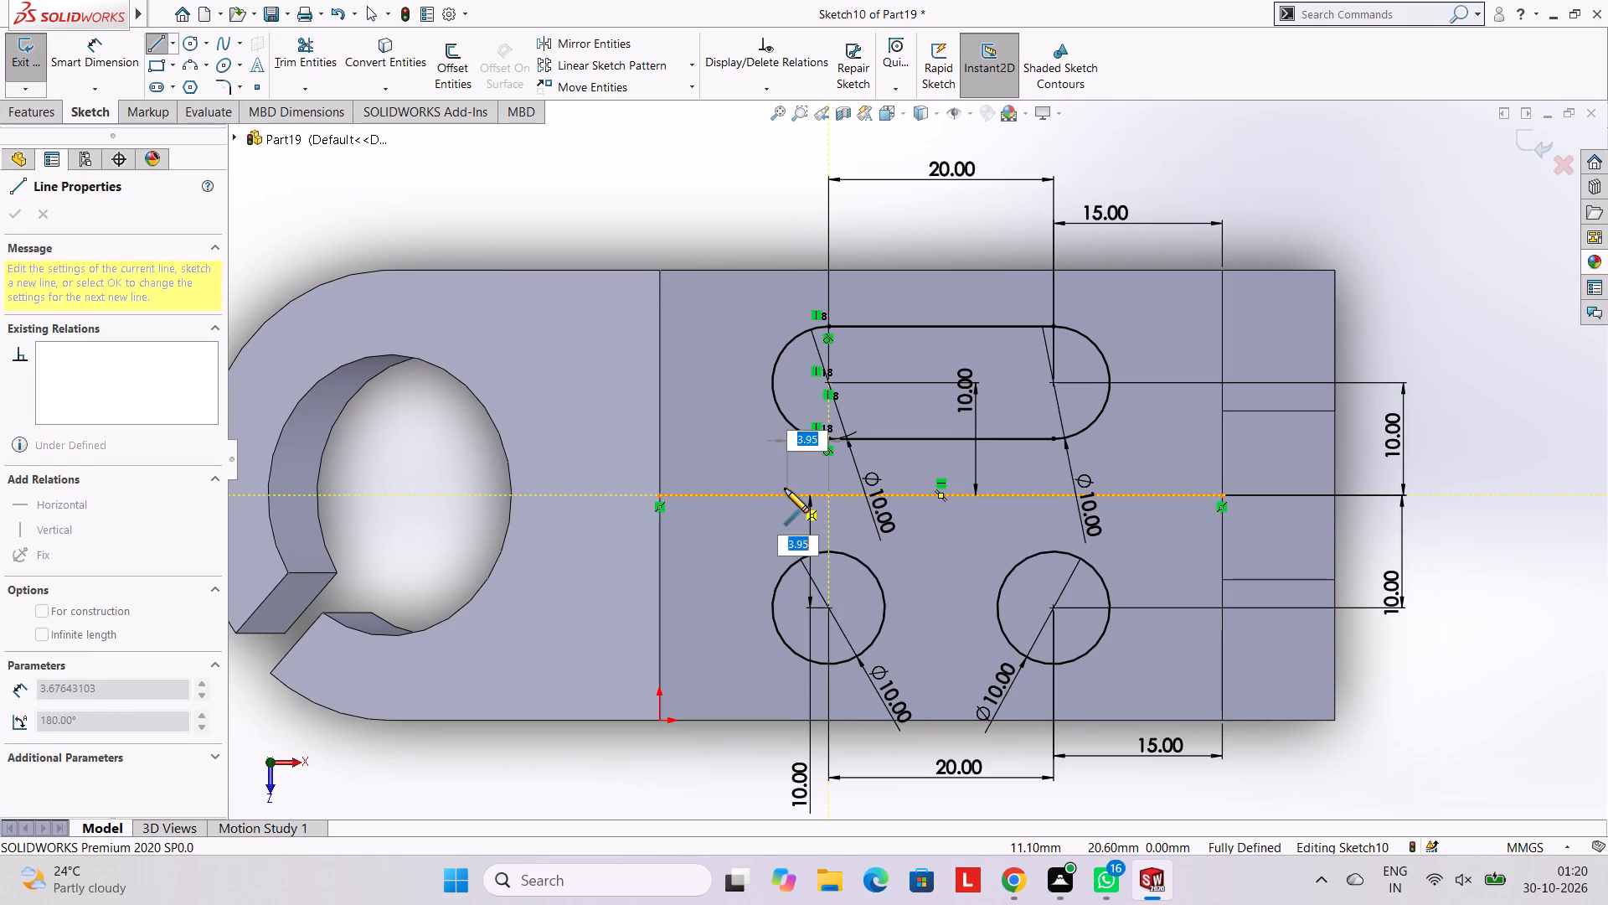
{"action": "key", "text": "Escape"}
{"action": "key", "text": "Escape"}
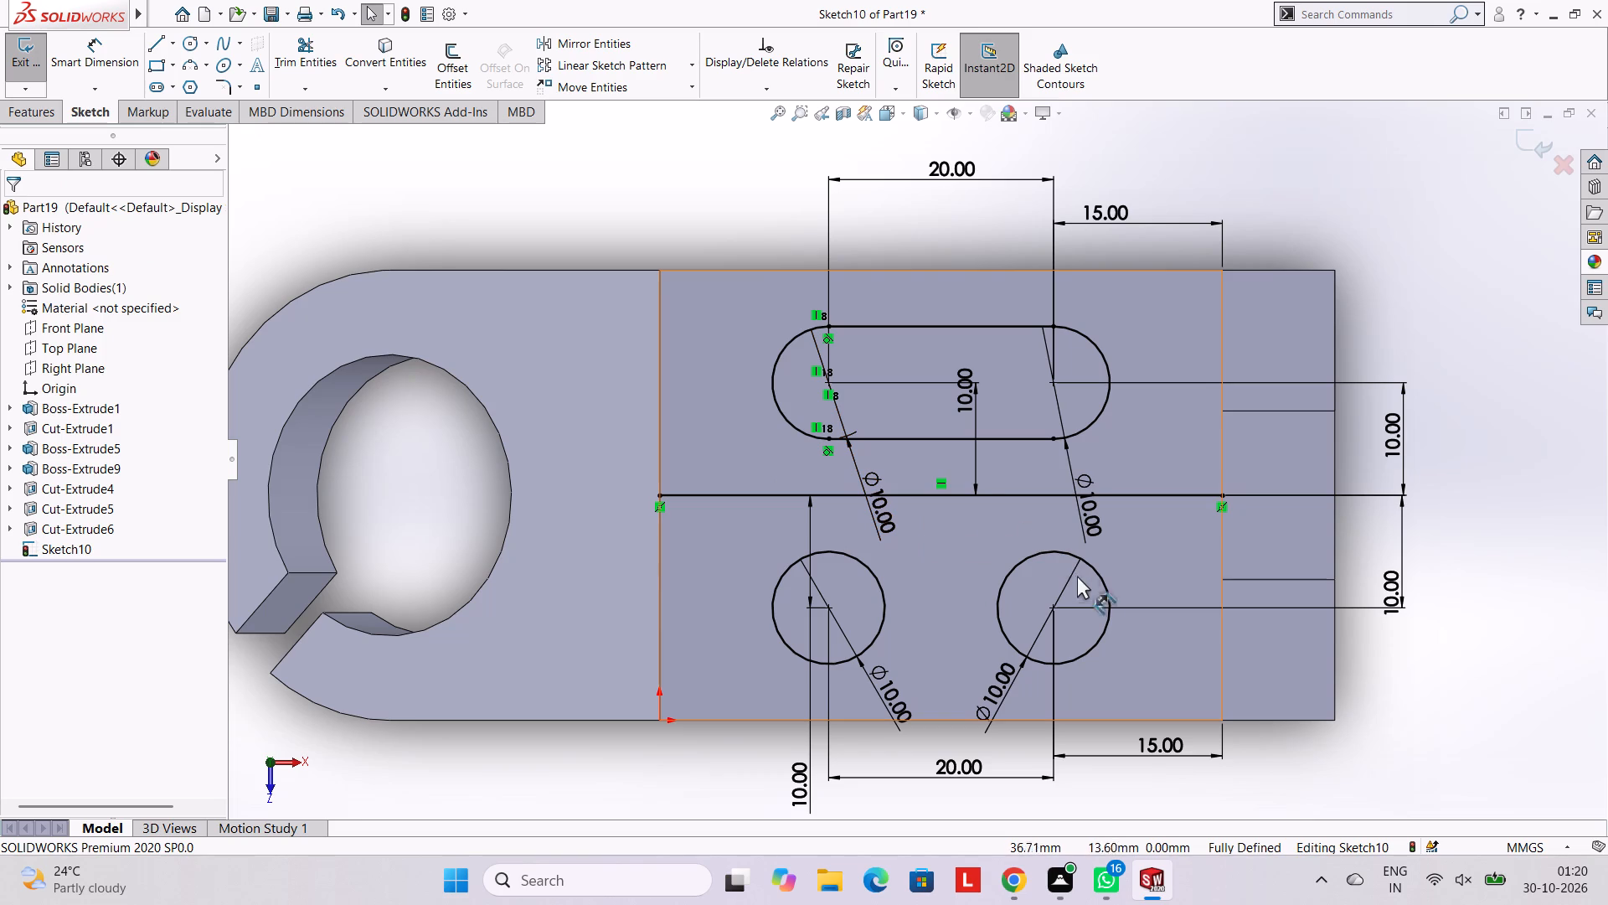
Draw two horizontal lines joining the two lower circles, one between their topmost points and one between their bottommost points.
{"action": "scroll", "coordinate": [1145, 596], "scroll_direction": "down", "scroll_amount": 1}
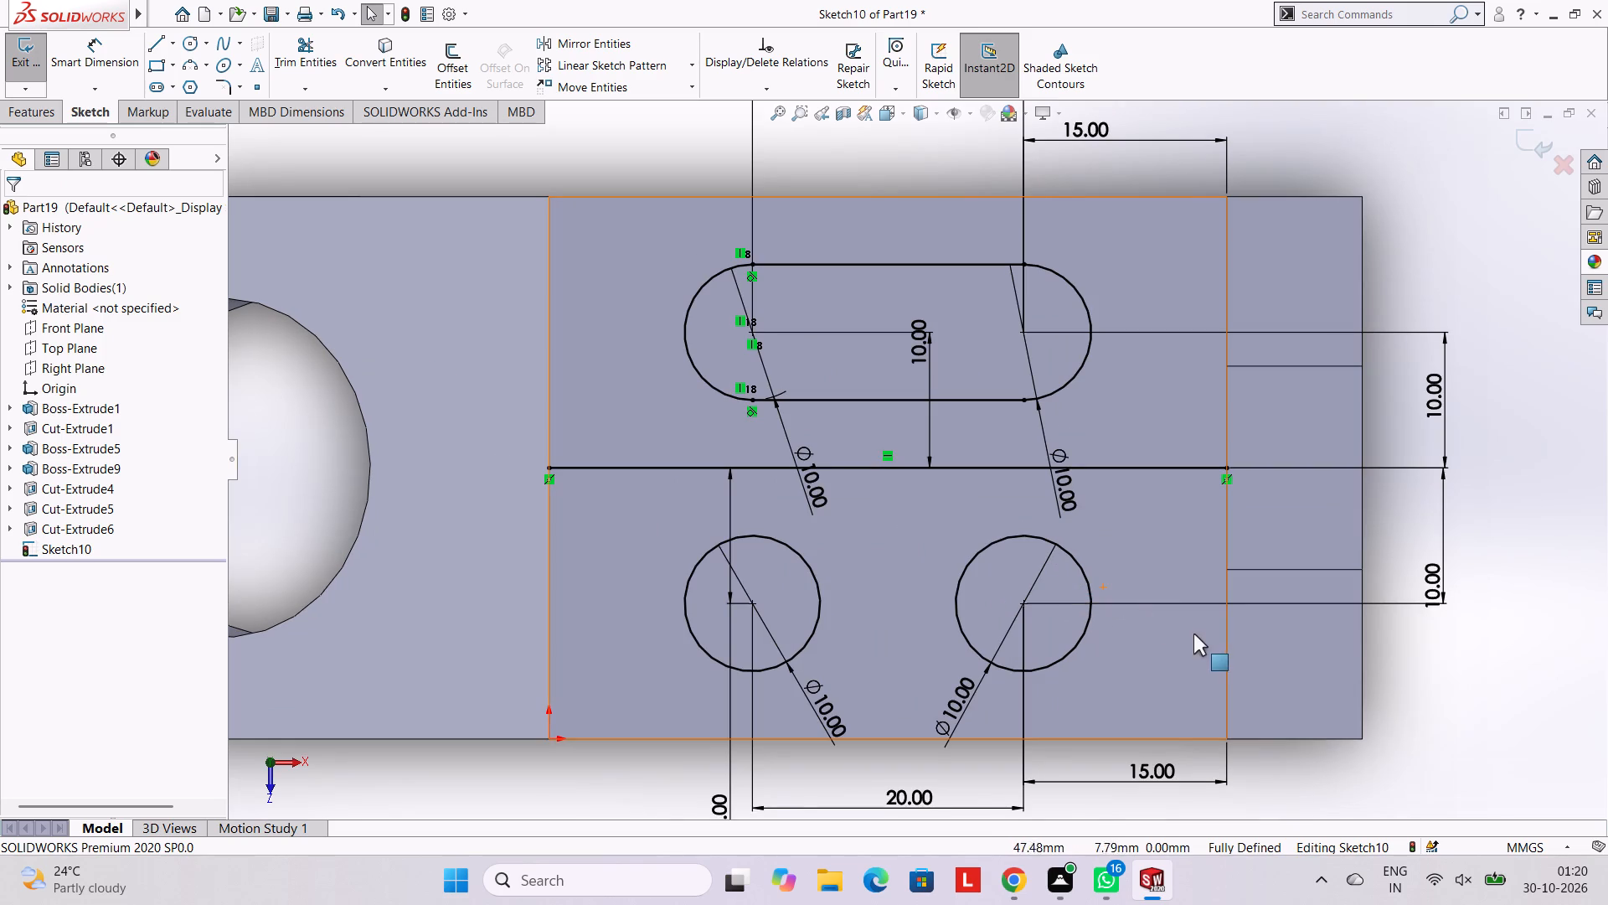
{"action": "scroll", "coordinate": [1204, 639], "scroll_direction": "up", "scroll_amount": 2}
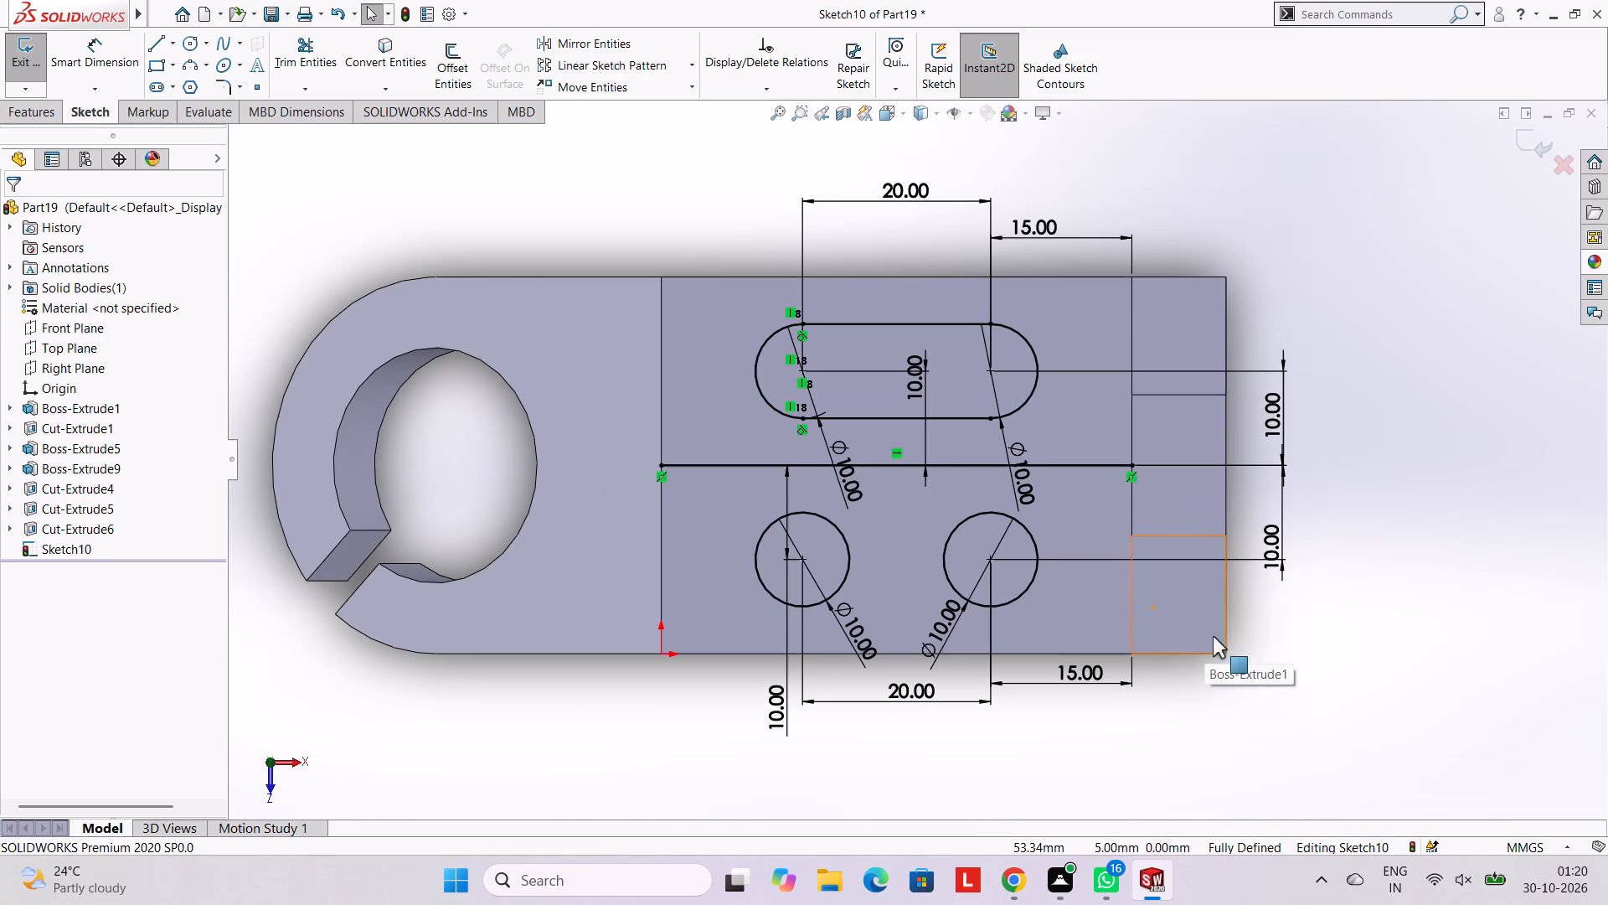
{"action": "left_click", "coordinate": [152, 48]}
{"action": "scroll", "coordinate": [1027, 530], "scroll_direction": "down", "scroll_amount": 1}
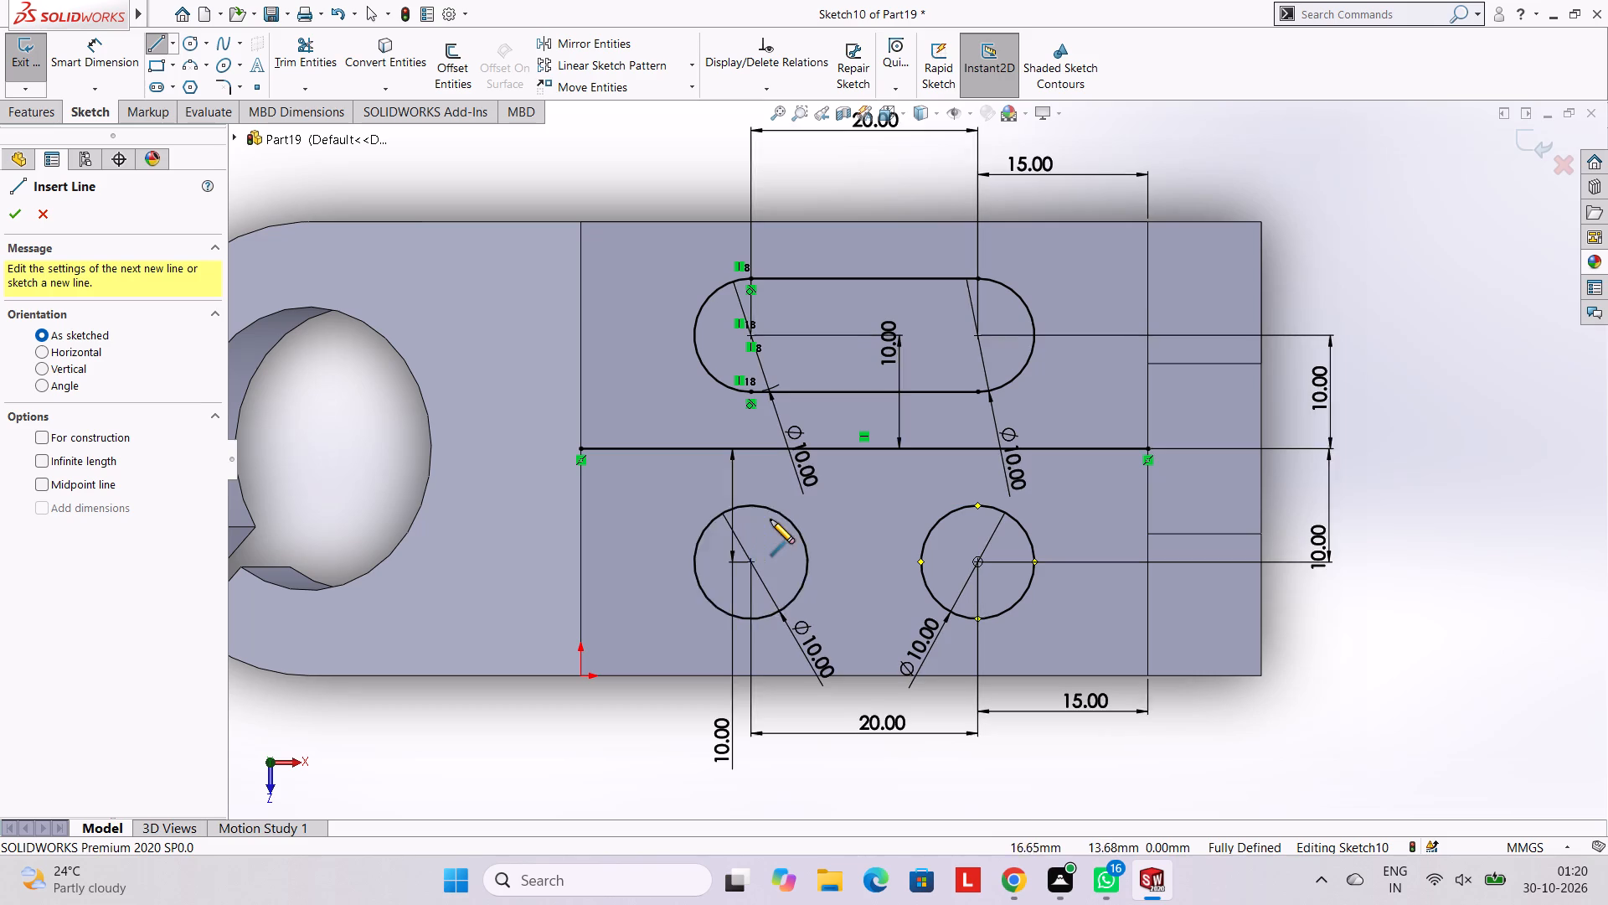
{"action": "left_click", "coordinate": [750, 505]}
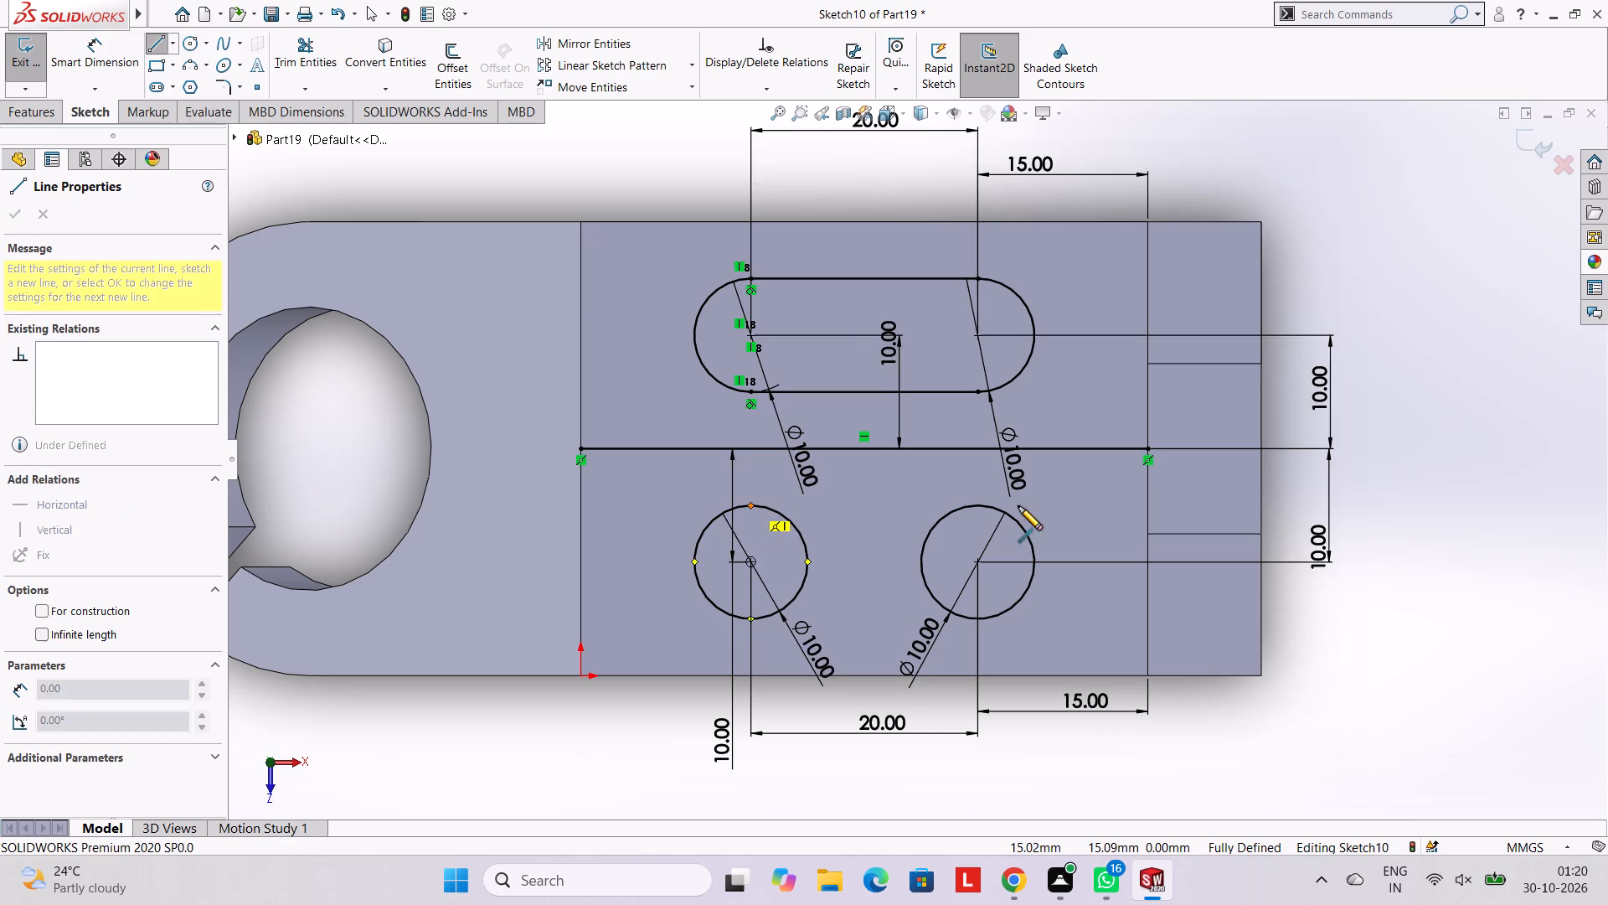
{"action": "left_click", "coordinate": [977, 504]}
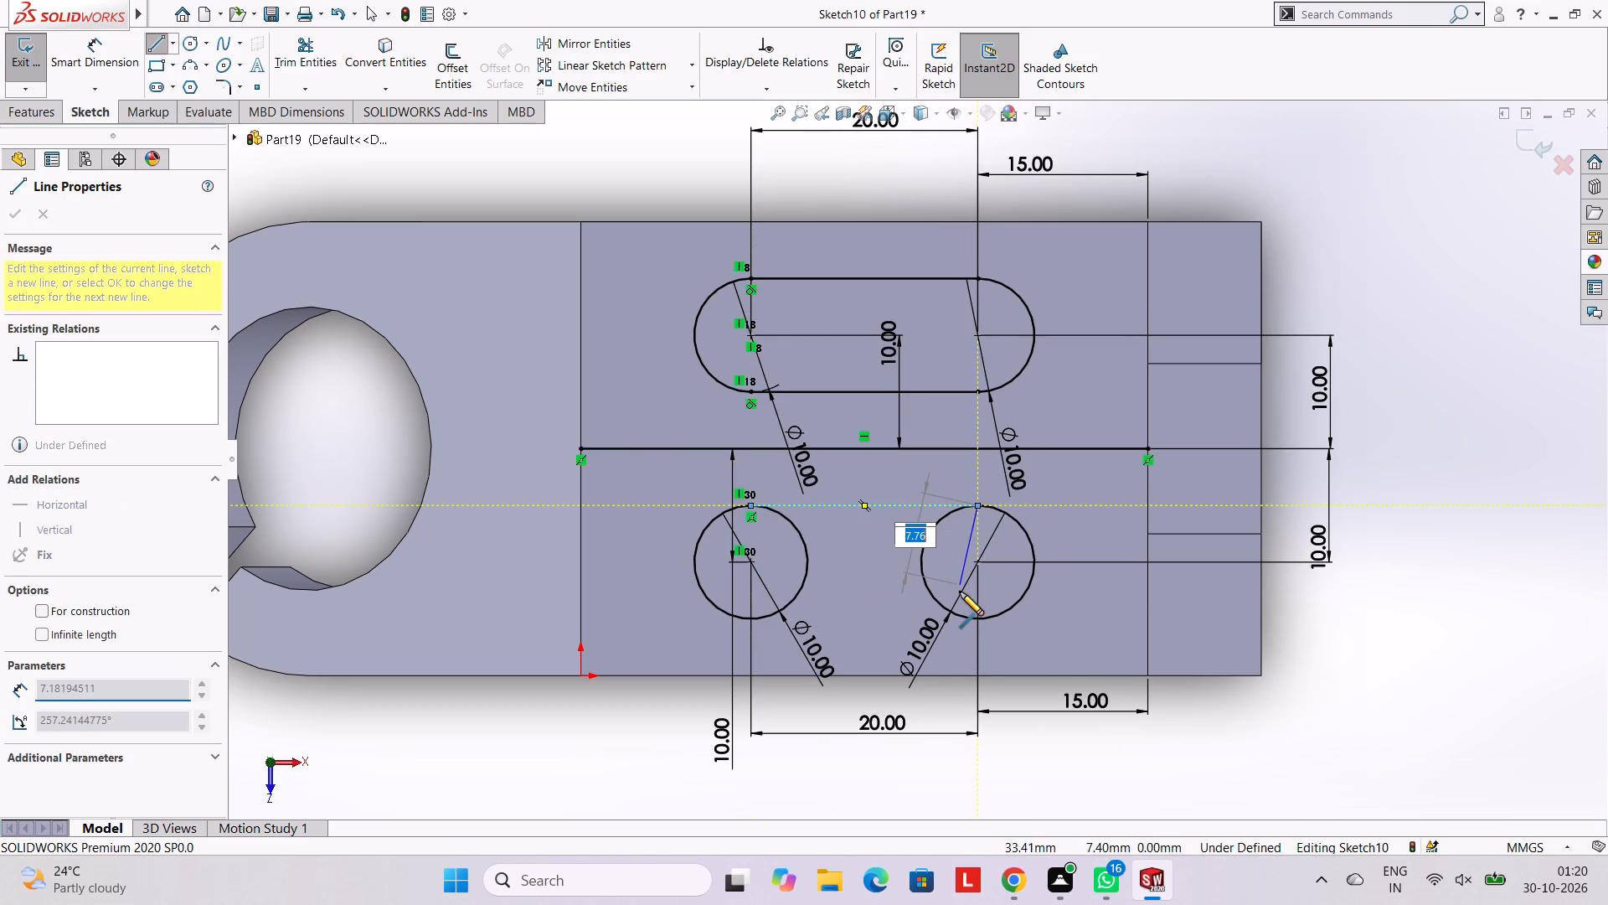
{"action": "key", "text": "Escape"}
{"action": "key", "text": "Escape"}
{"action": "key", "text": "Escape"}
{"action": "key", "text": "Escape"}
{"action": "key", "text": "Escape"}
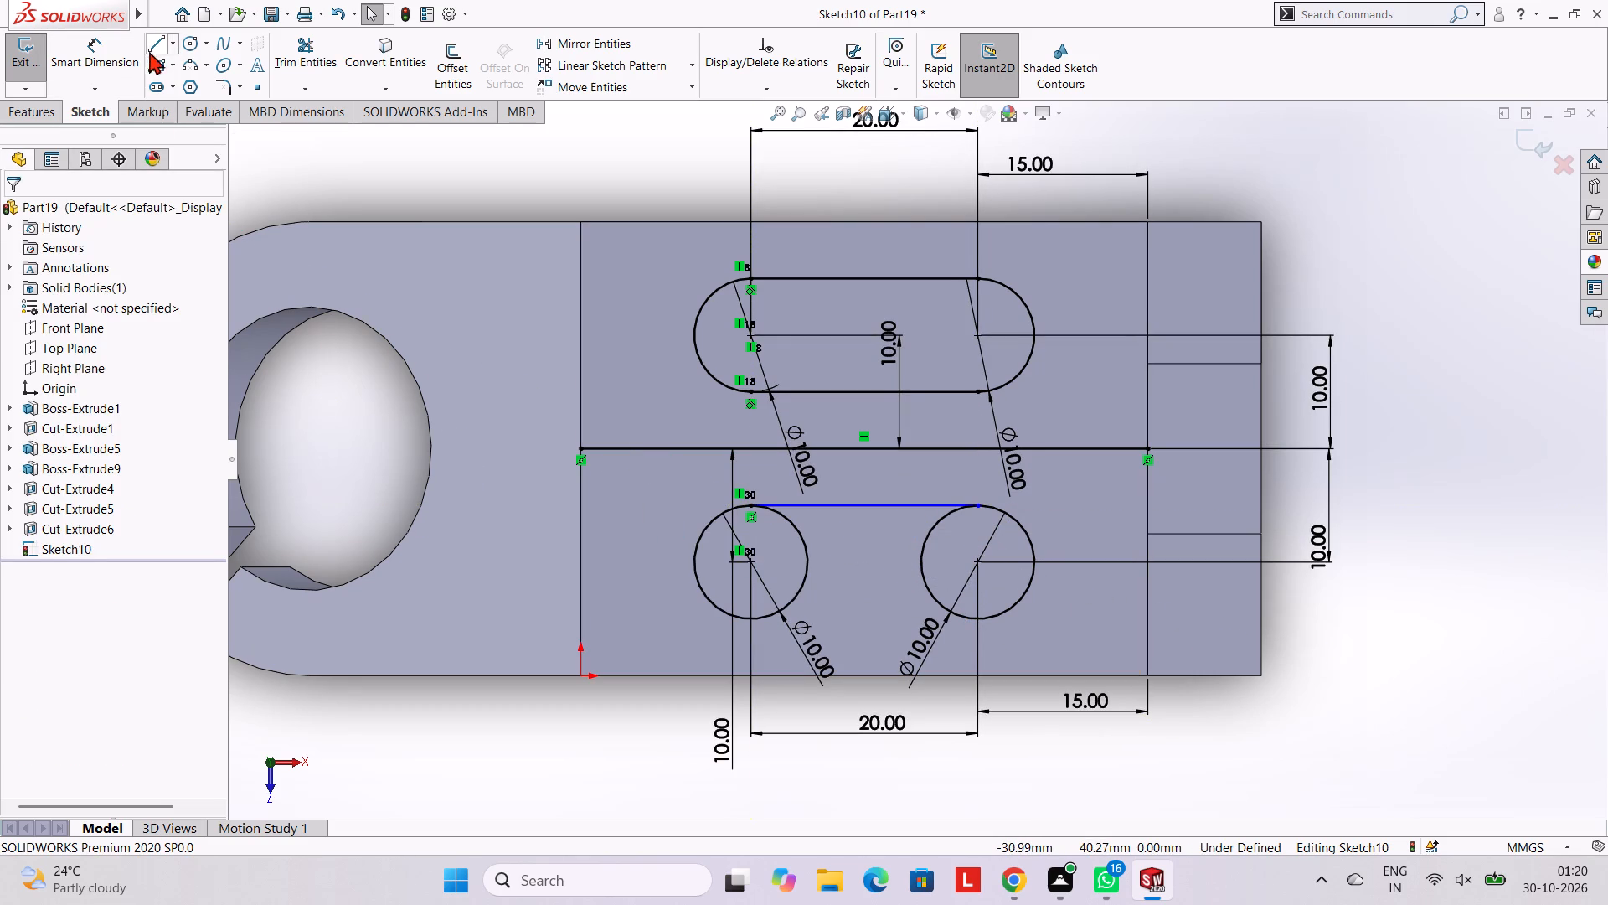
{"action": "left_click", "coordinate": [157, 41]}
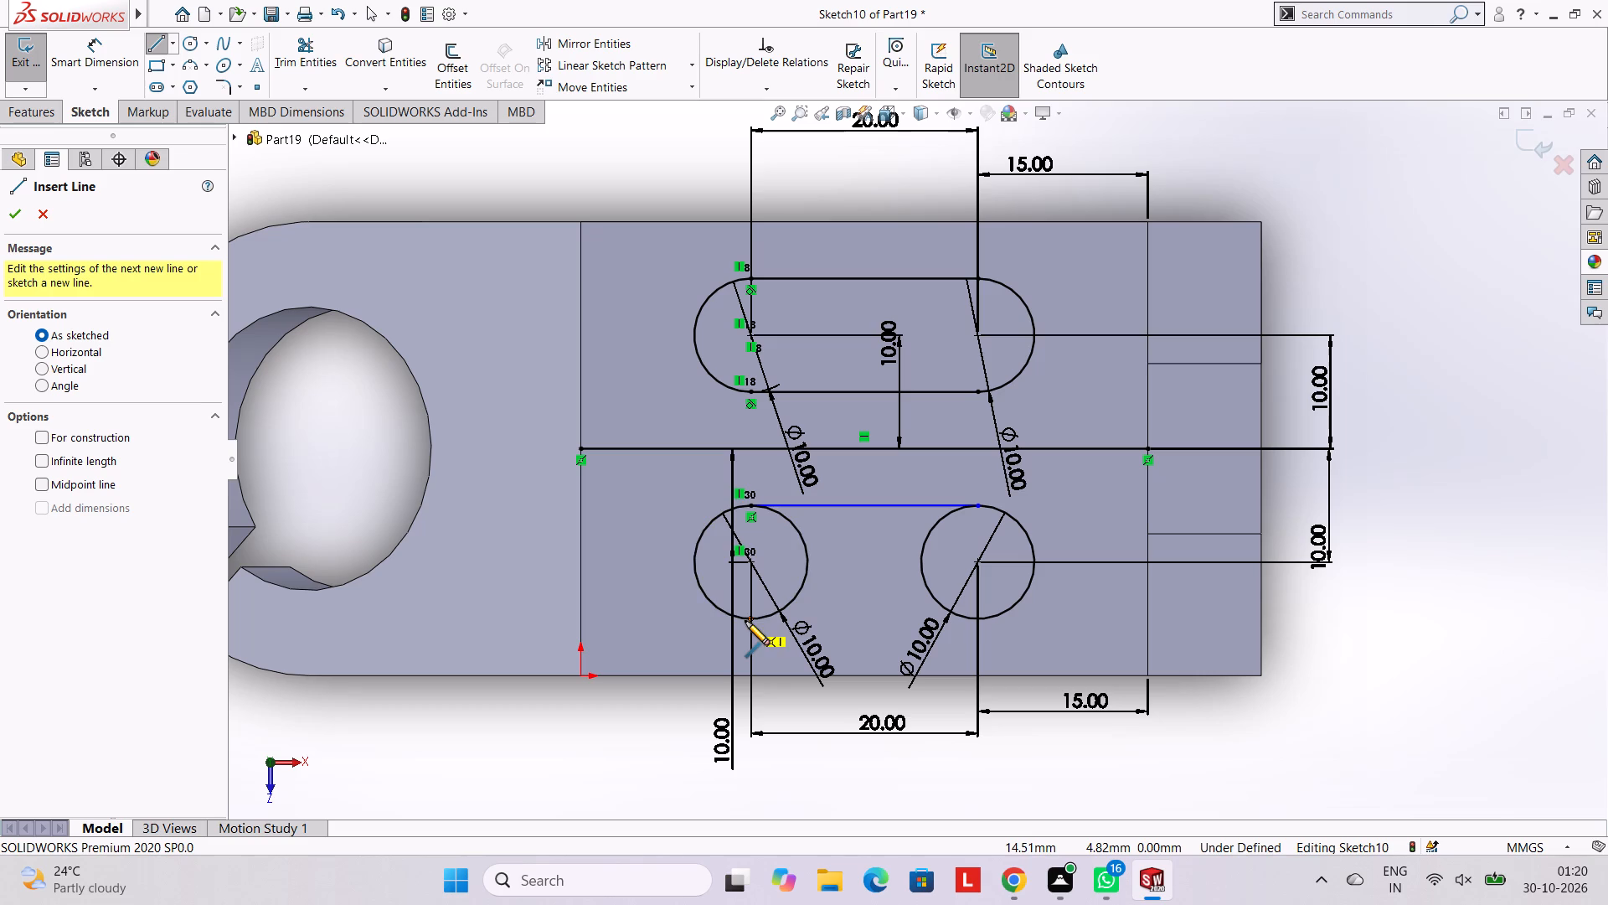
{"action": "left_click", "coordinate": [752, 620]}
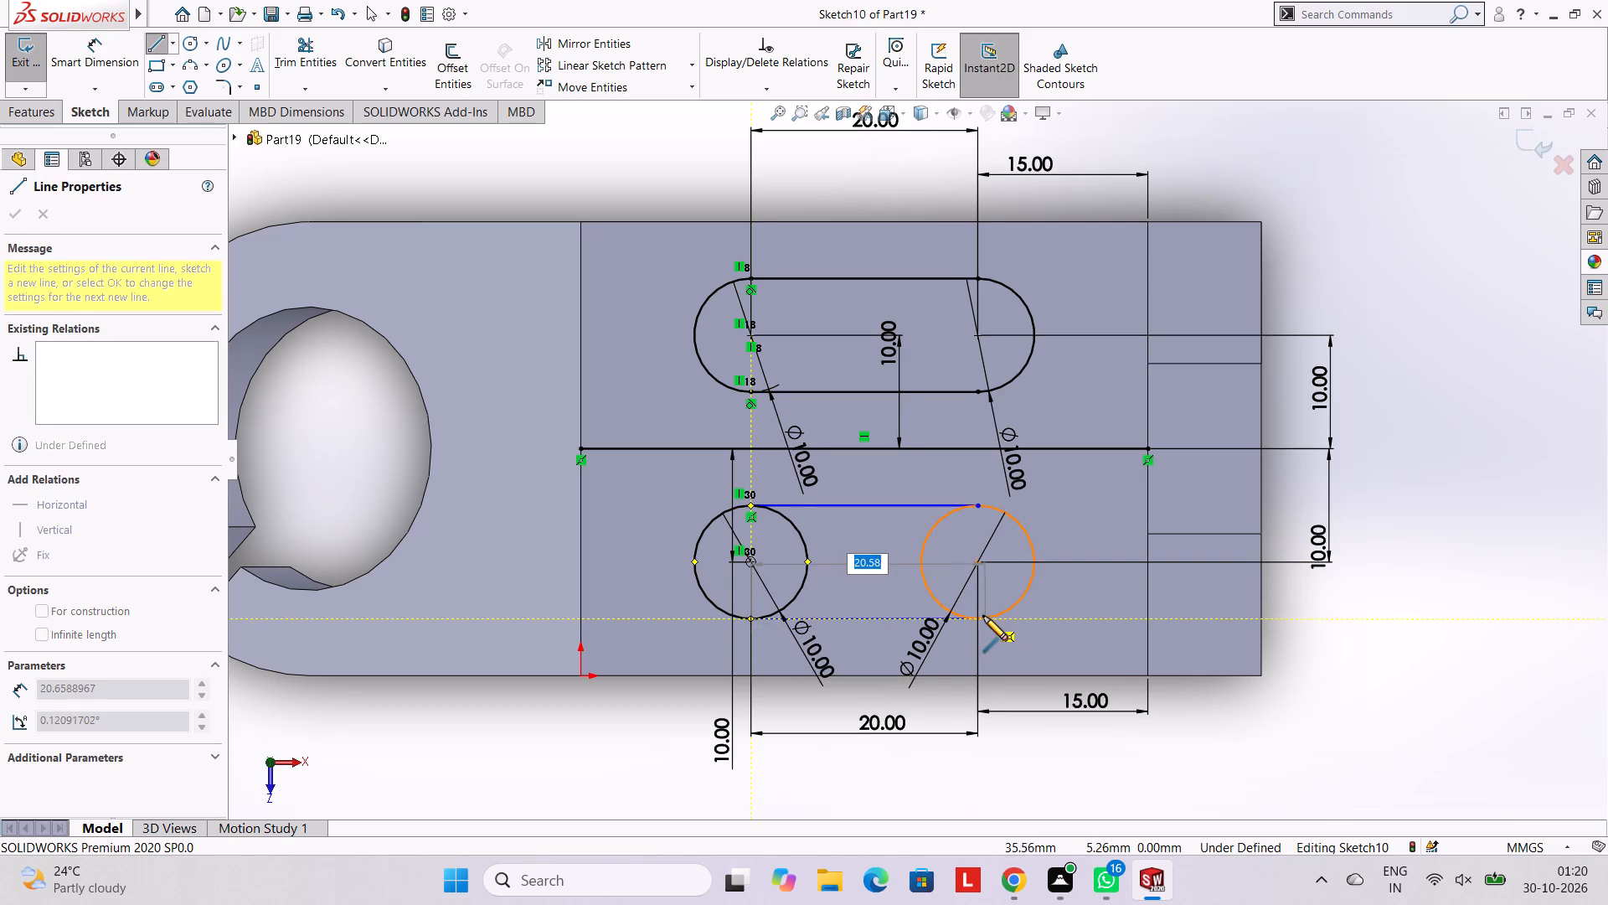
{"action": "left_click", "coordinate": [977, 618]}
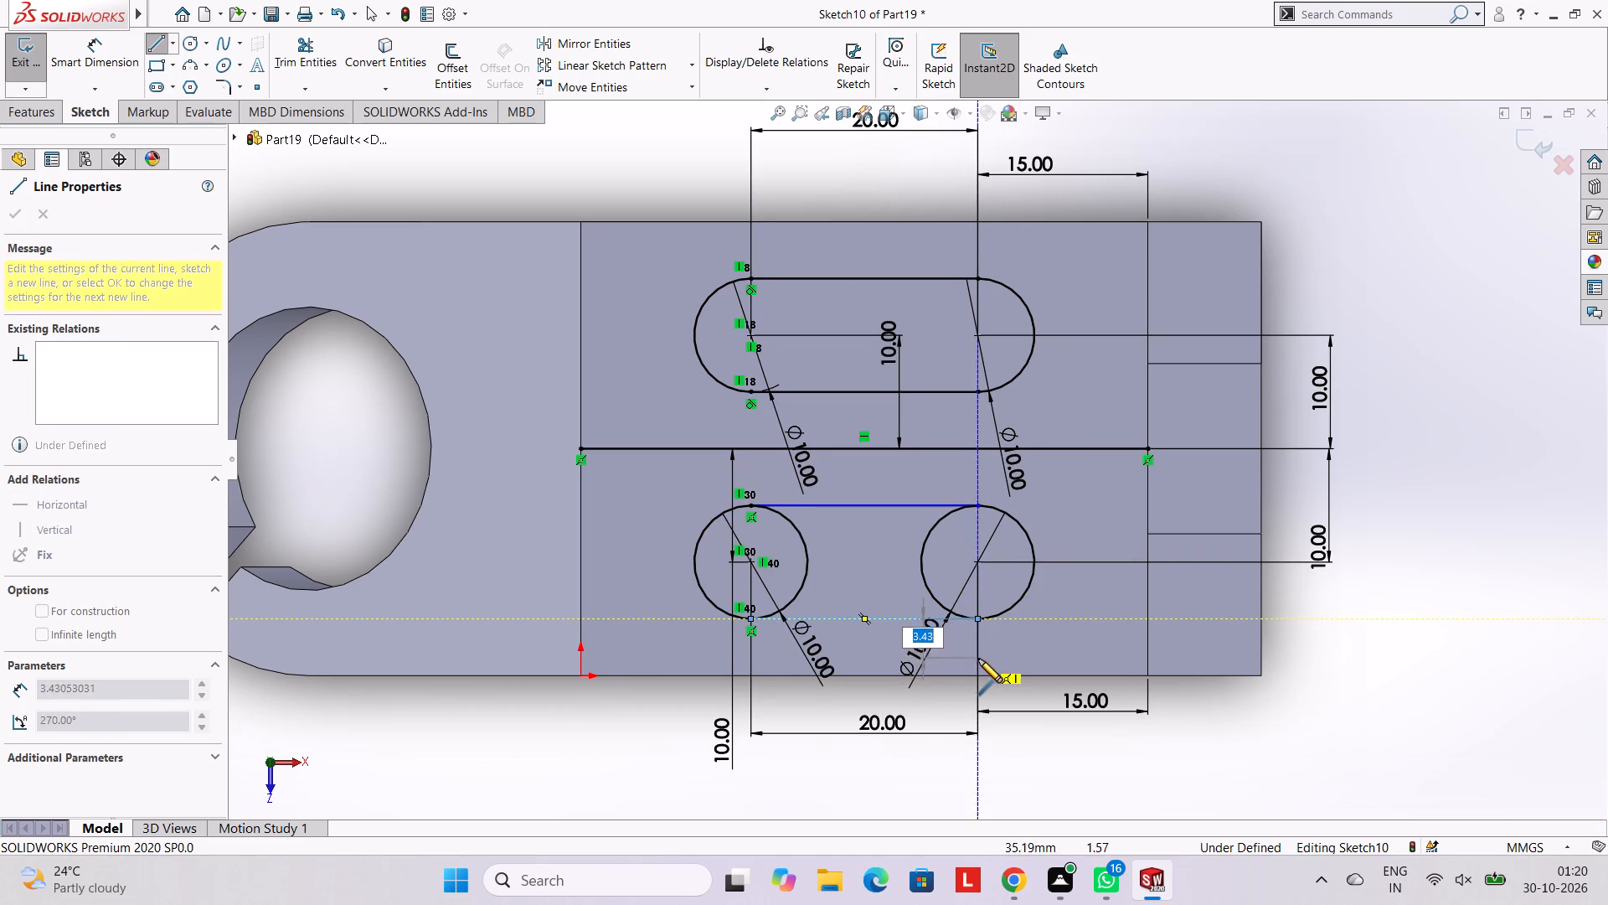
{"action": "key", "text": "Escape"}
{"action": "key", "text": "Escape"}
Trim away the inner halves of the two lower circles to leave a closed slot outline.
{"action": "left_click", "coordinate": [310, 59]}
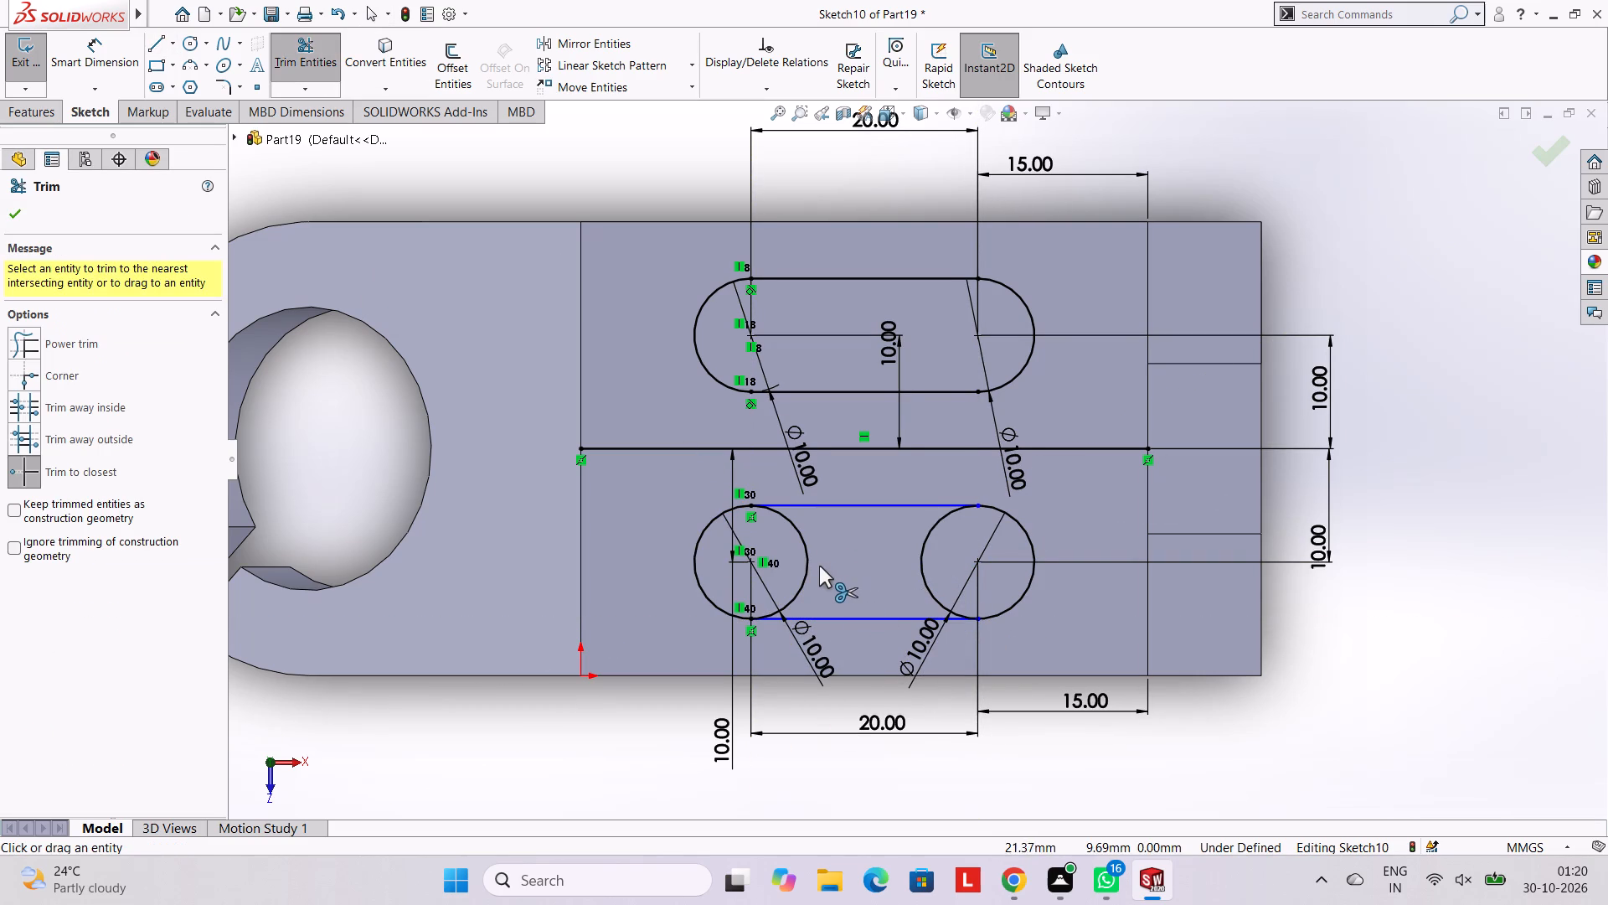
{"action": "left_click", "coordinate": [812, 566]}
{"action": "left_click", "coordinate": [925, 565]}
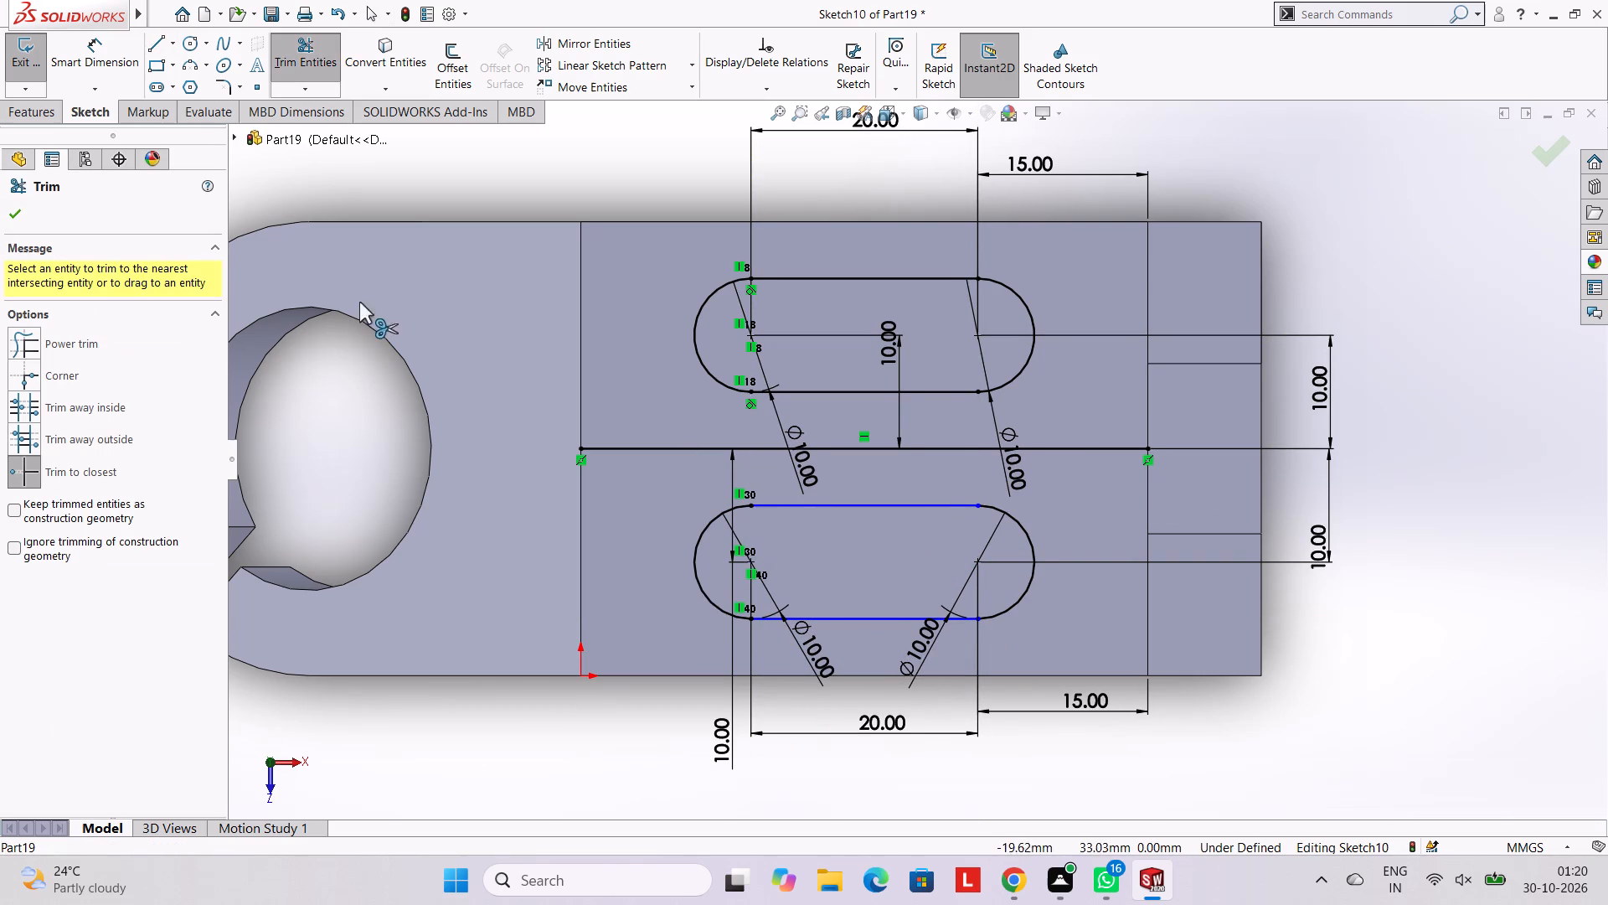
{"action": "key", "text": "Escape"}
Add a tangent relation between the lower slot's end arc nearer the slanted arm and the slot's upper line.
{"action": "left_click", "coordinate": [713, 520]}
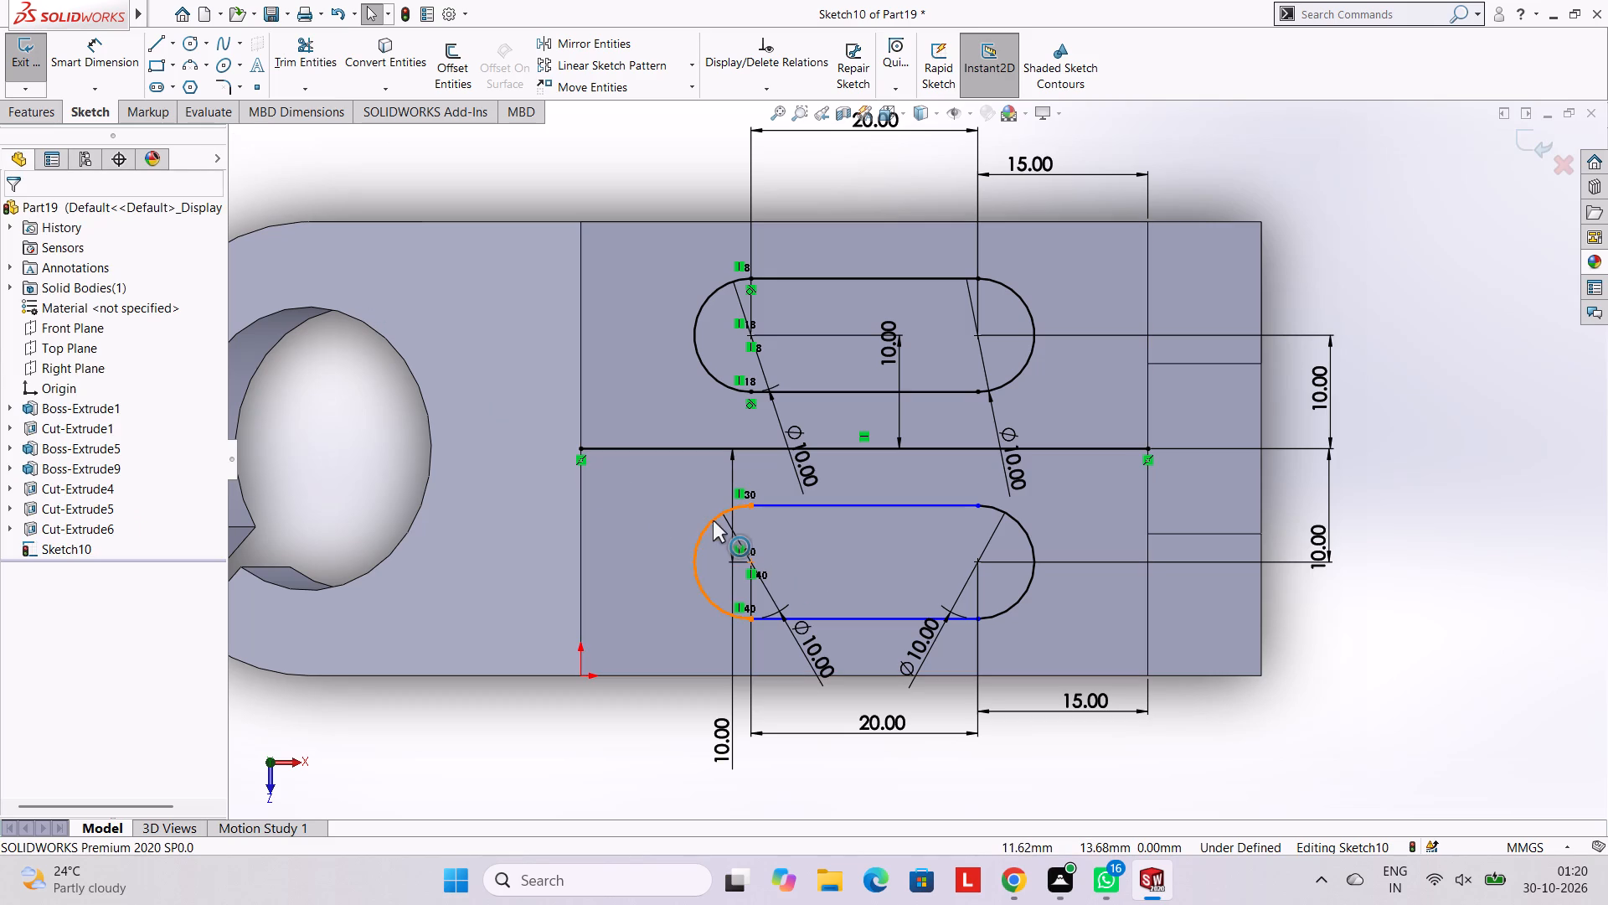
{"action": "left_click", "coordinate": [765, 504], "text": "ctrl"}
{"action": "left_click", "coordinate": [63, 513], "text": "ctrl"}
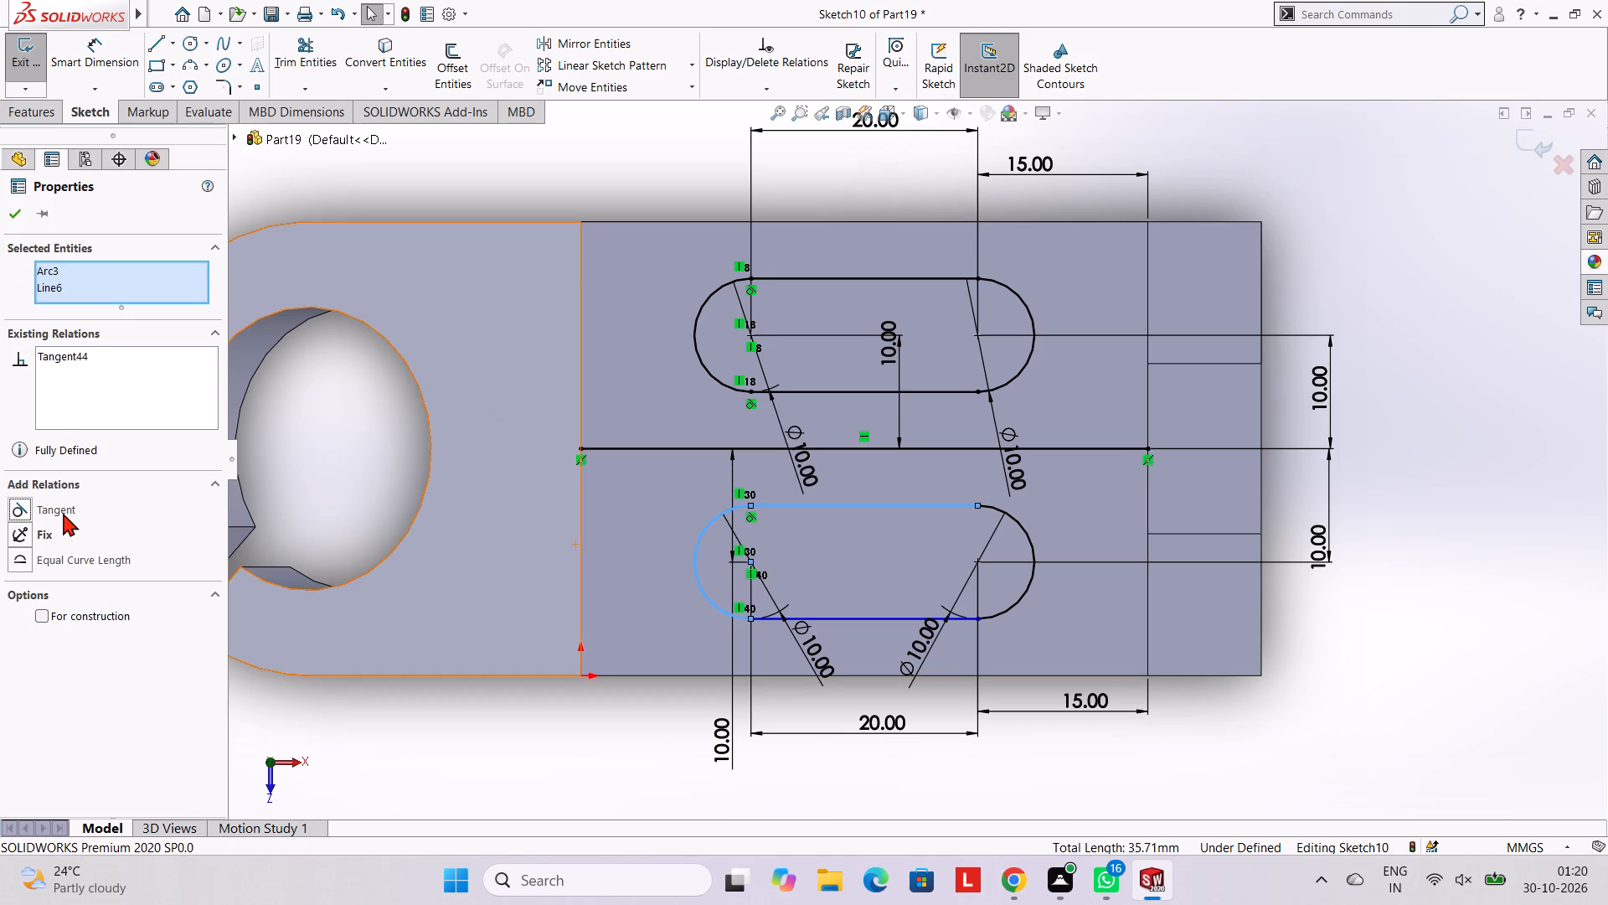
{"action": "left_click", "coordinate": [63, 513], "text": "ctrl"}
{"action": "key", "text": "Escape"}
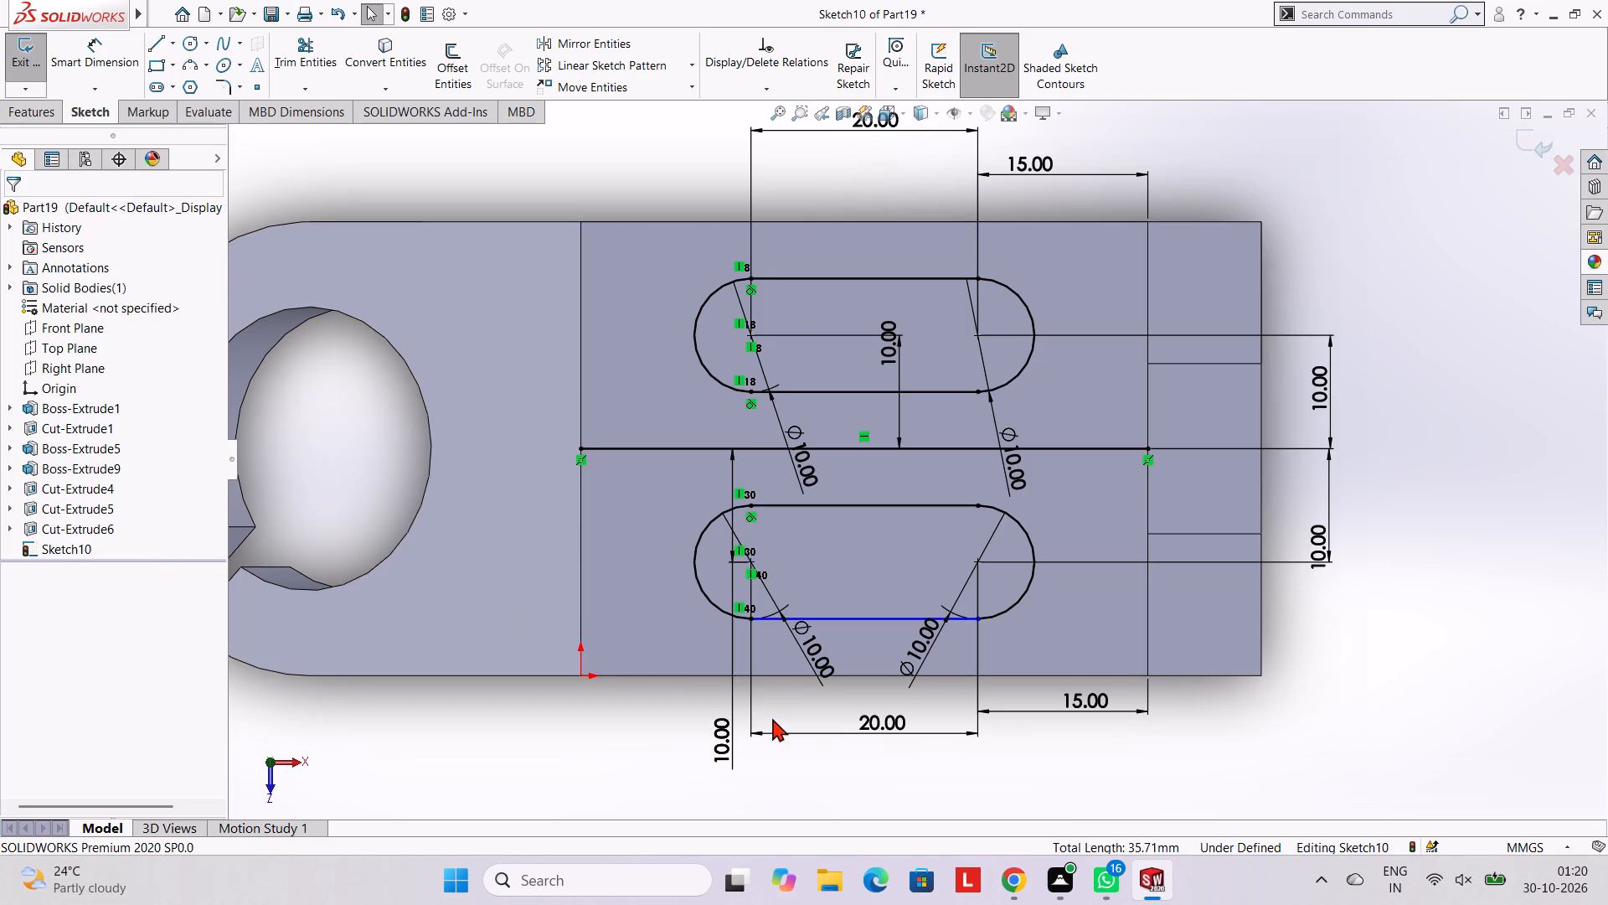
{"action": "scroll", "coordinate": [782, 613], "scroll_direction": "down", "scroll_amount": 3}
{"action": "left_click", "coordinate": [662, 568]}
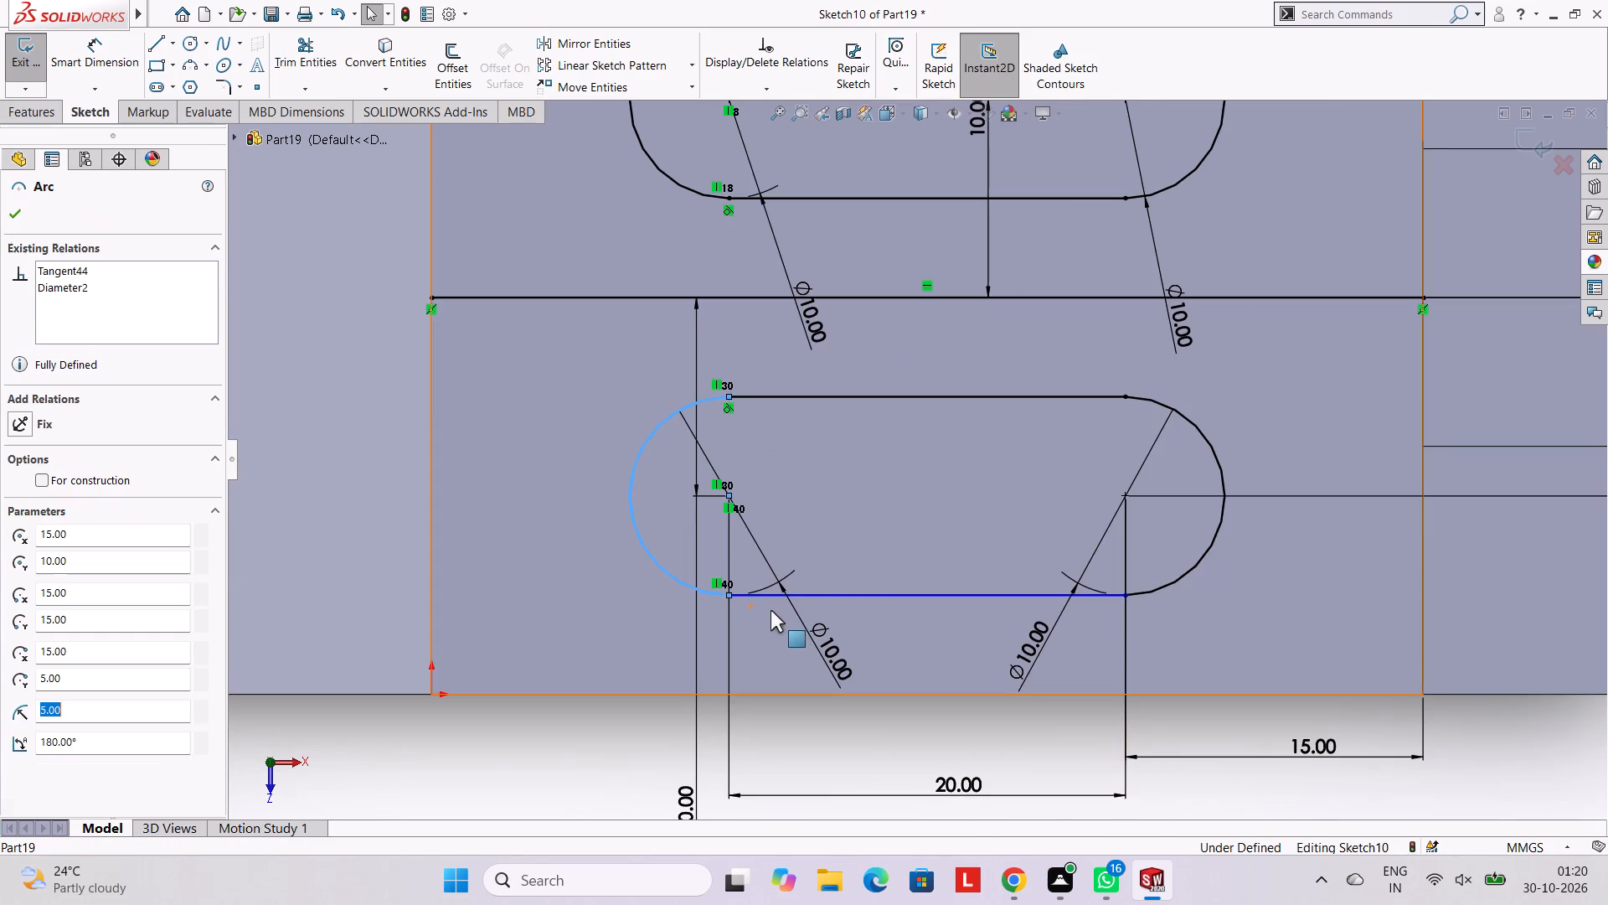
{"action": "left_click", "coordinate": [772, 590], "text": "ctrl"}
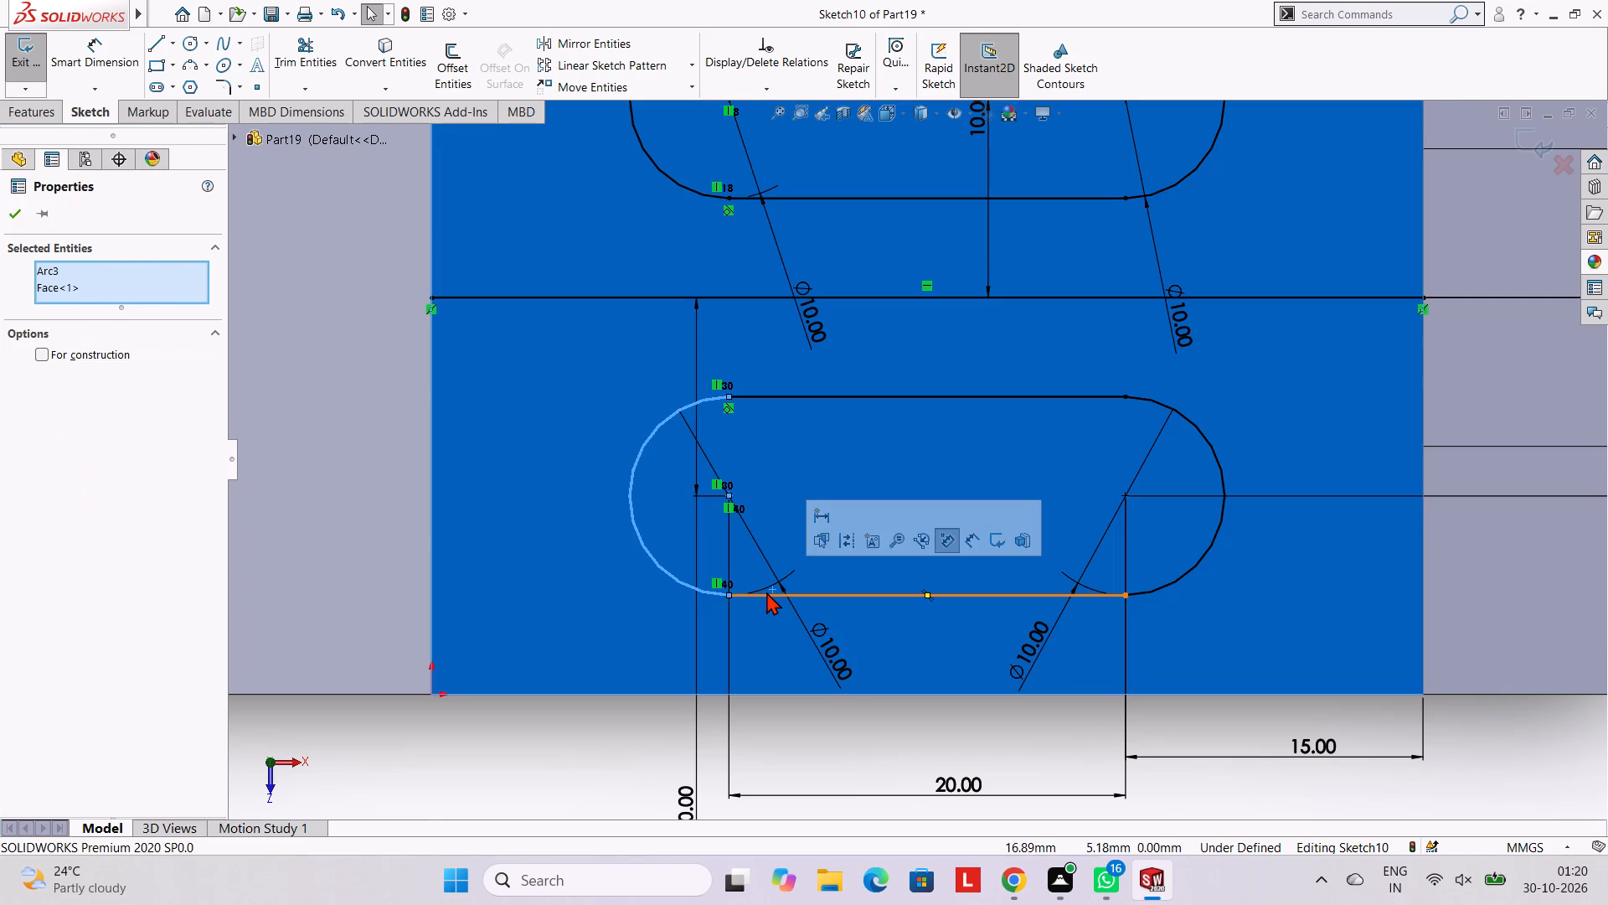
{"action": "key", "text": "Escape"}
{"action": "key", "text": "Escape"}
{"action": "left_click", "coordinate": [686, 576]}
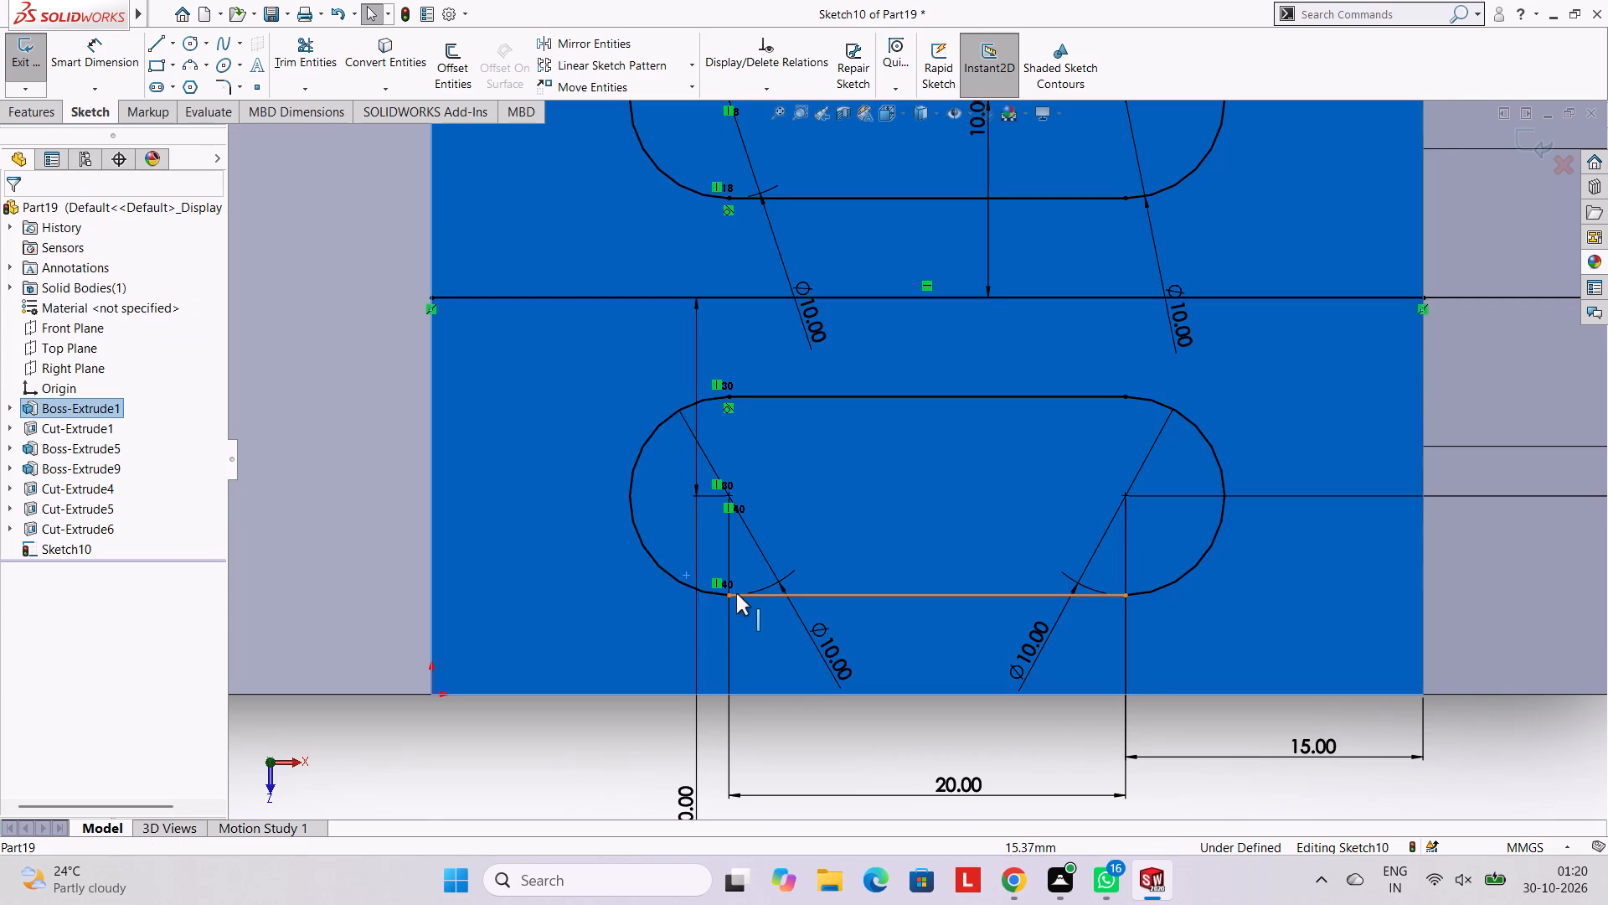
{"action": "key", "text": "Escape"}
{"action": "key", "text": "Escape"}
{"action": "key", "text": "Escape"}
Add a tangent relation between the lower slot's end arc nearer the slanted arm and the slot's lower line.
{"action": "left_click", "coordinate": [660, 568]}
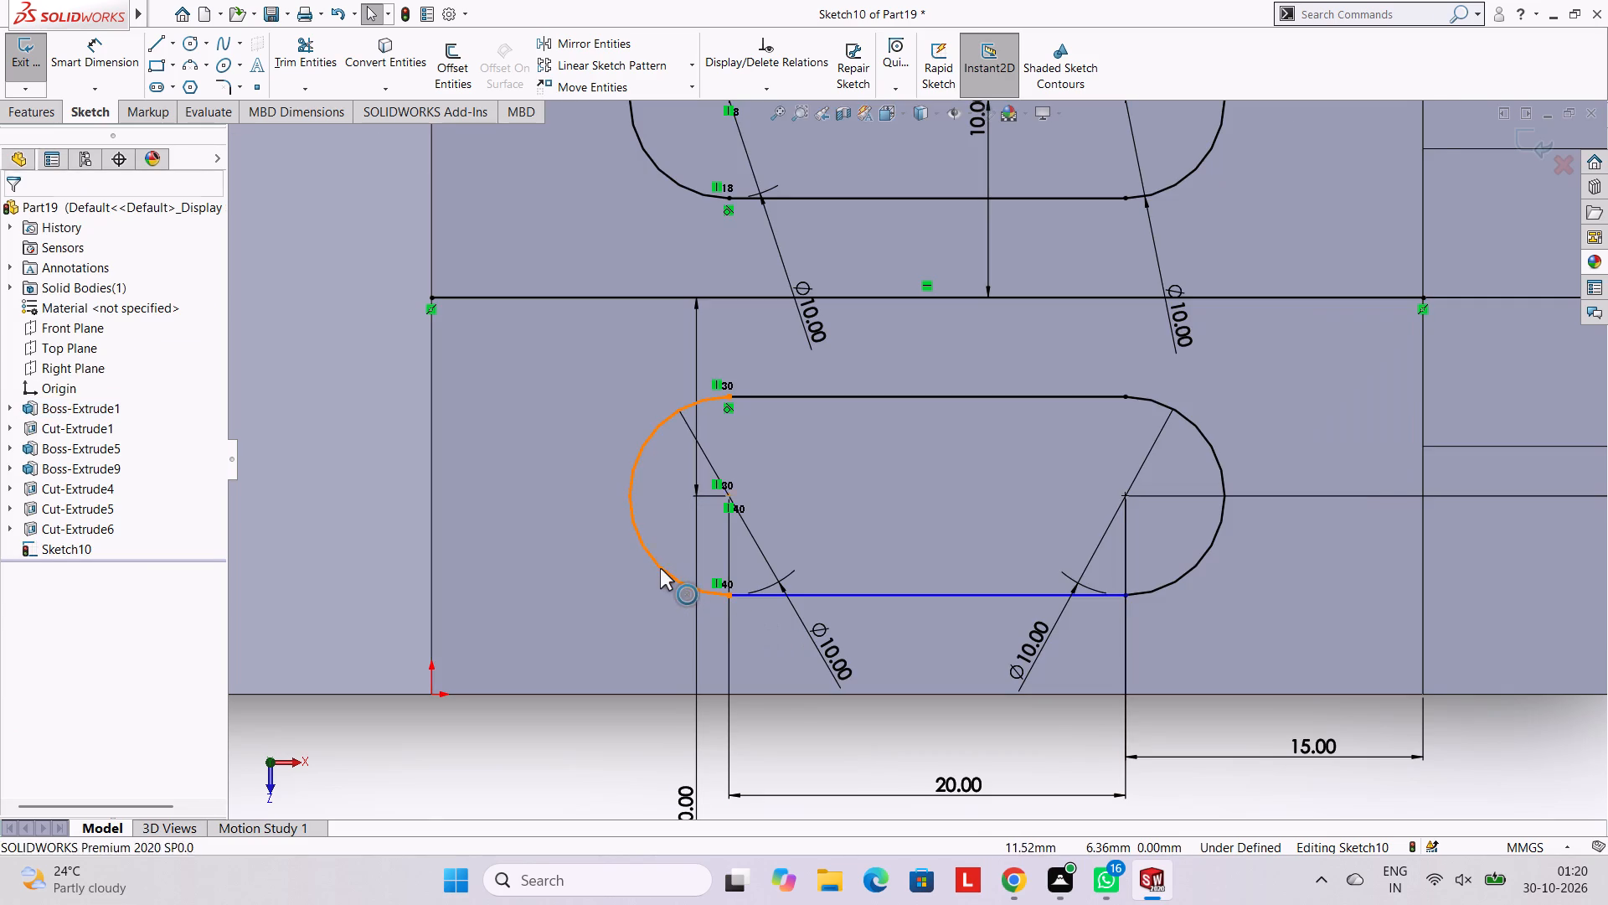
{"action": "left_click", "coordinate": [768, 595], "text": "ctrl"}
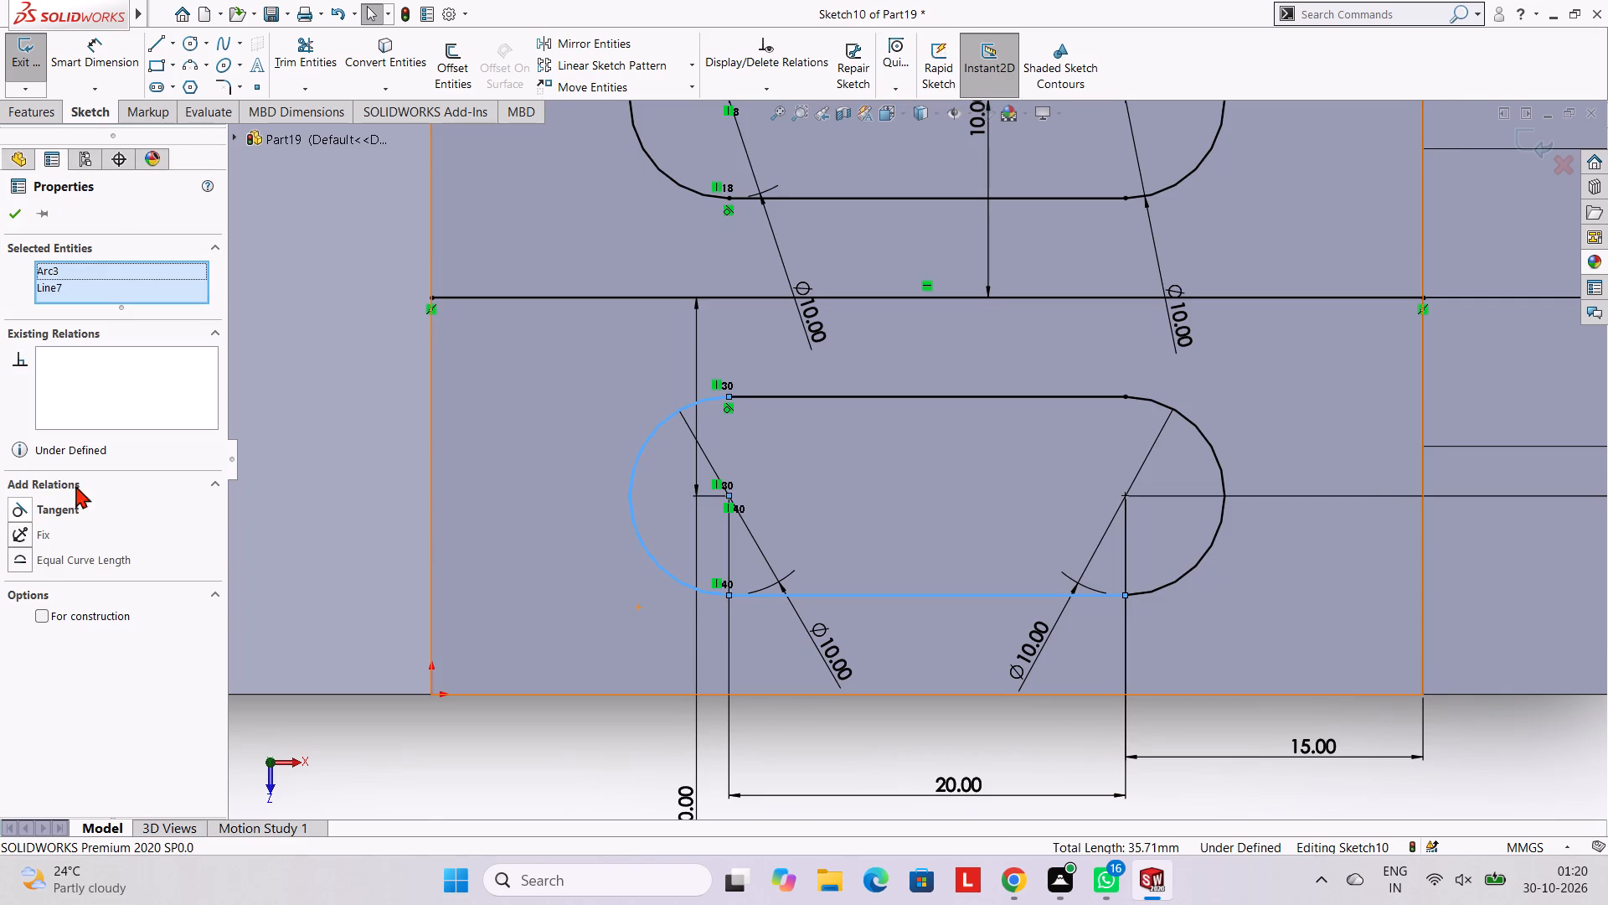
{"action": "left_click", "coordinate": [65, 508], "text": "ctrl"}
{"action": "key", "text": "Escape"}
Extrude-cut both slot regions through the base with a blind depth of 10 mm.
{"action": "scroll", "coordinate": [939, 587], "scroll_direction": "up", "scroll_amount": 5}
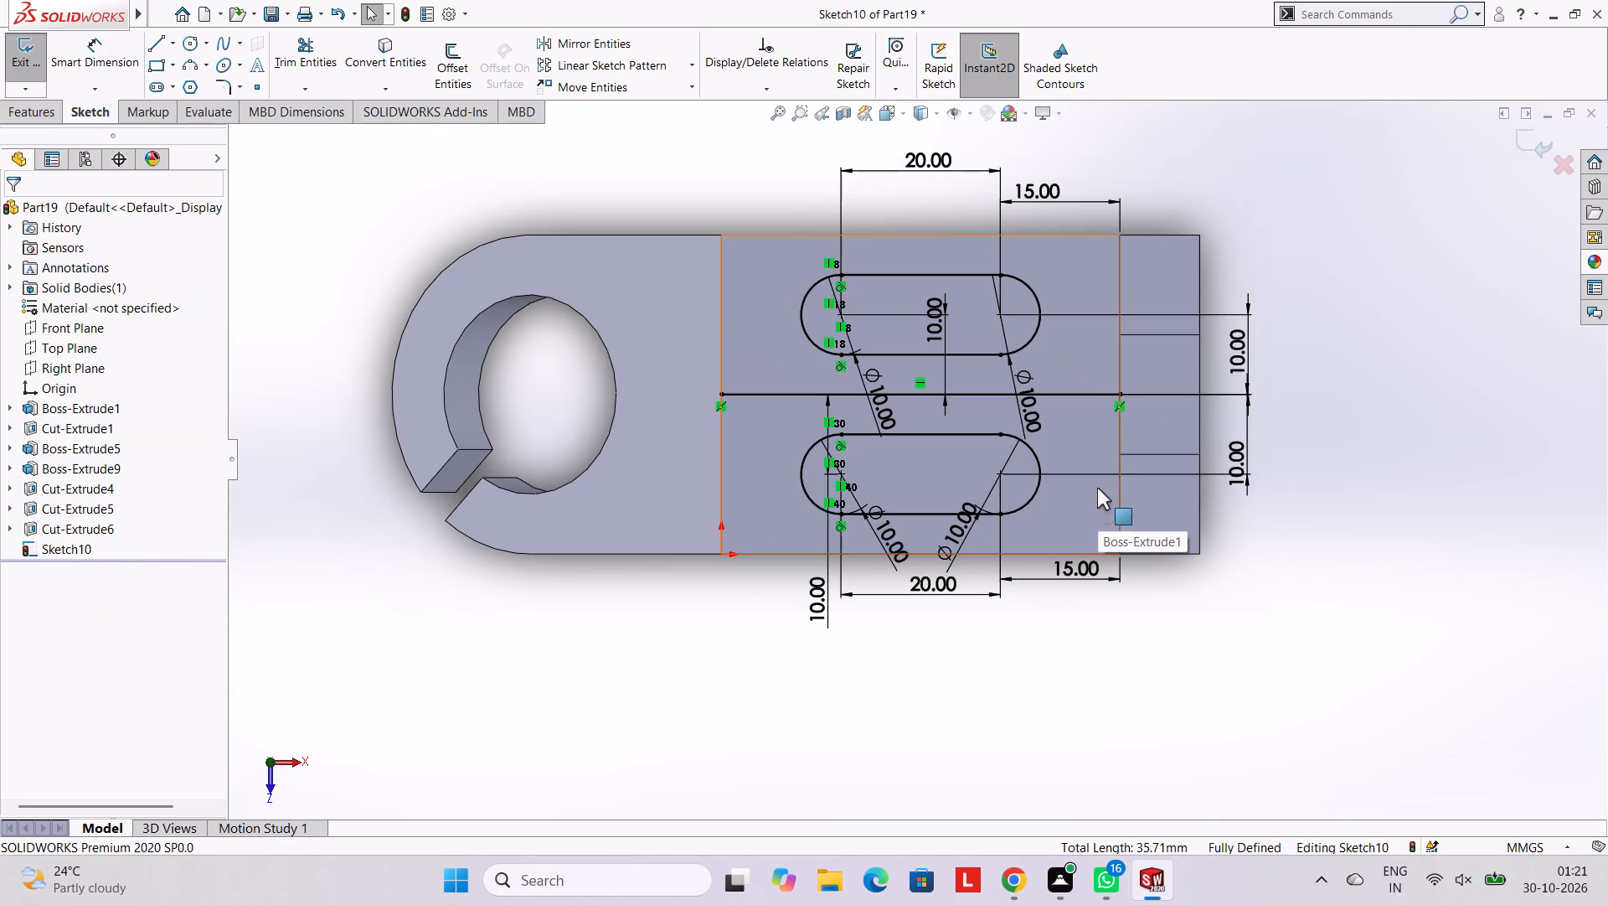
{"action": "left_click", "coordinate": [47, 117]}
{"action": "left_click", "coordinate": [284, 78]}
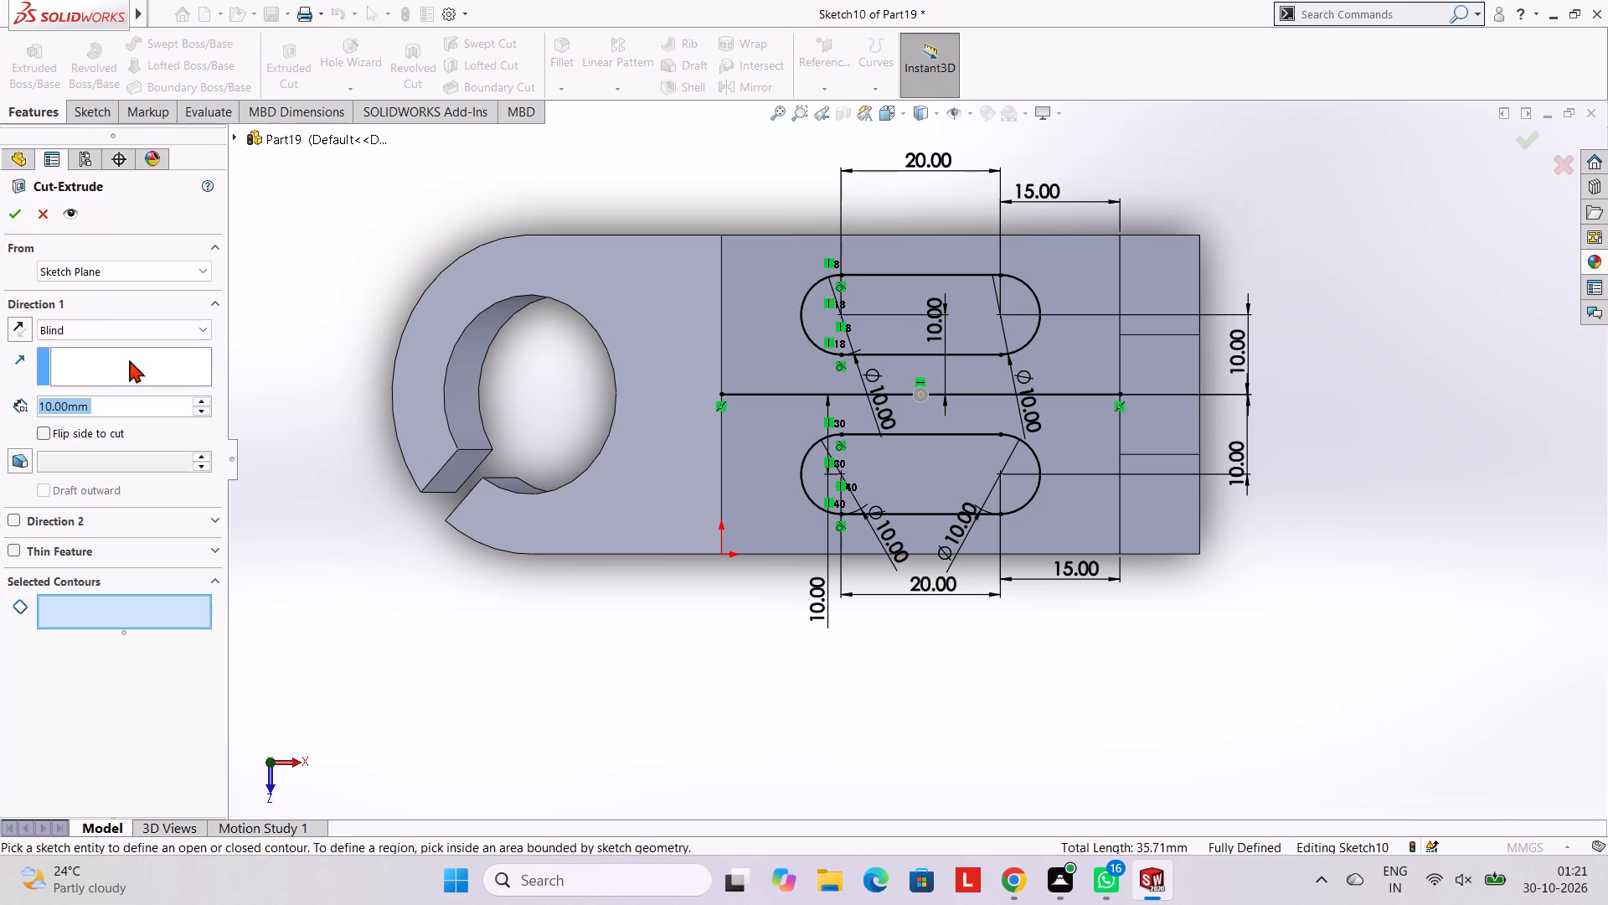
{"action": "left_click", "coordinate": [858, 329]}
{"action": "left_click", "coordinate": [884, 478]}
{"action": "middle_click_drag", "start_coordinate": [1051, 637], "coordinate": [1044, 292]}
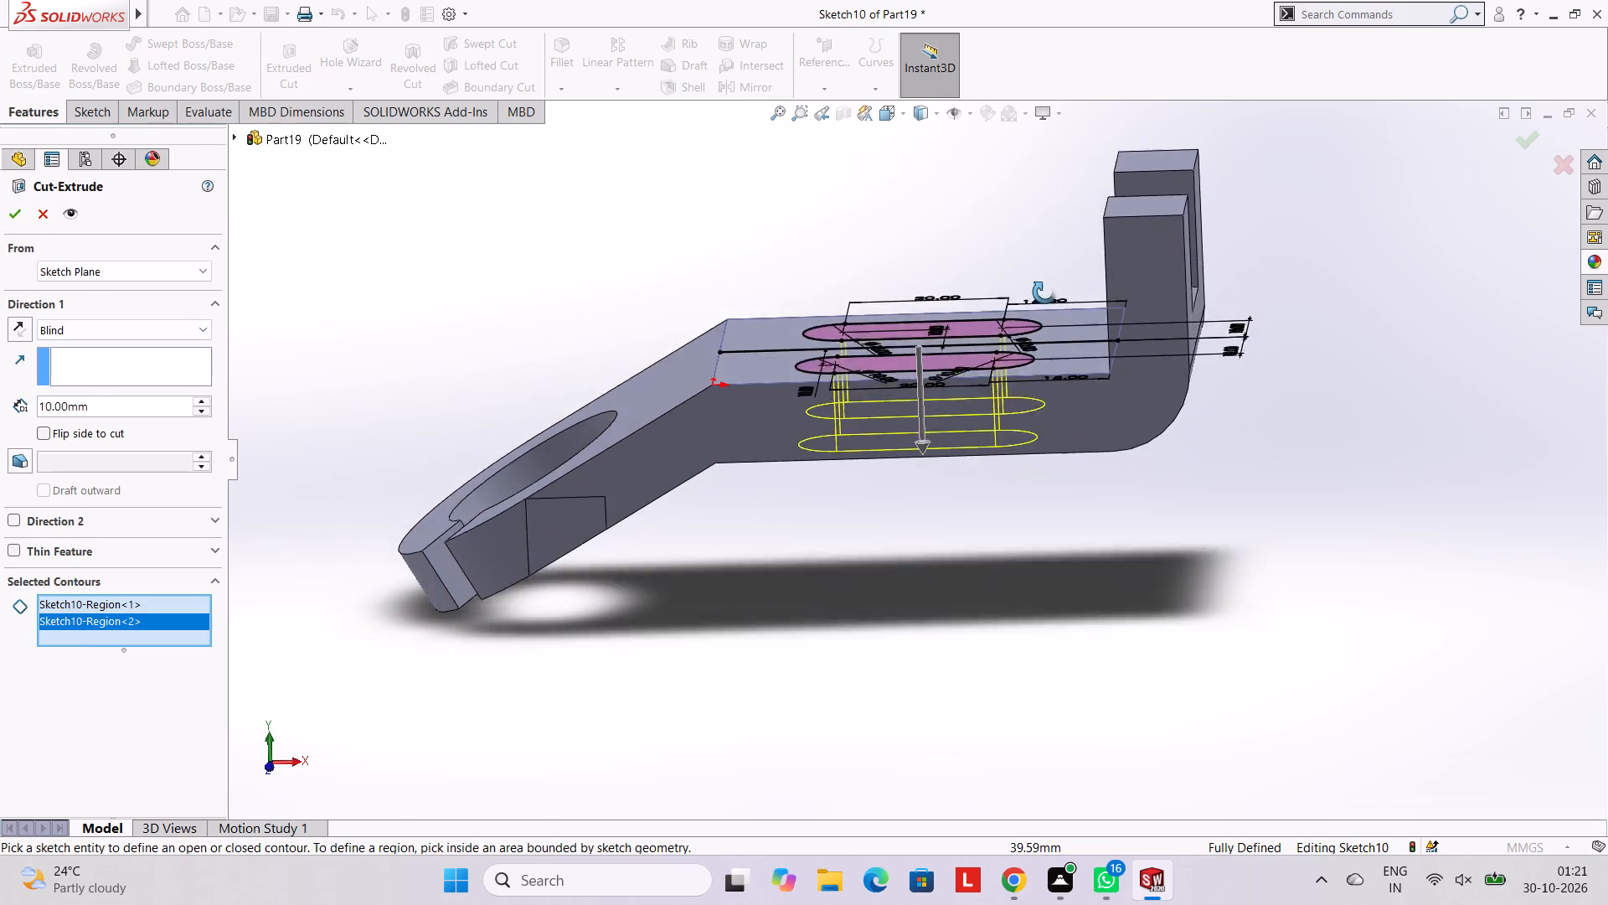
{"action": "middle_click_drag", "start_coordinate": [1044, 292], "coordinate": [1044, 258]}
{"action": "left_click", "coordinate": [18, 213]}
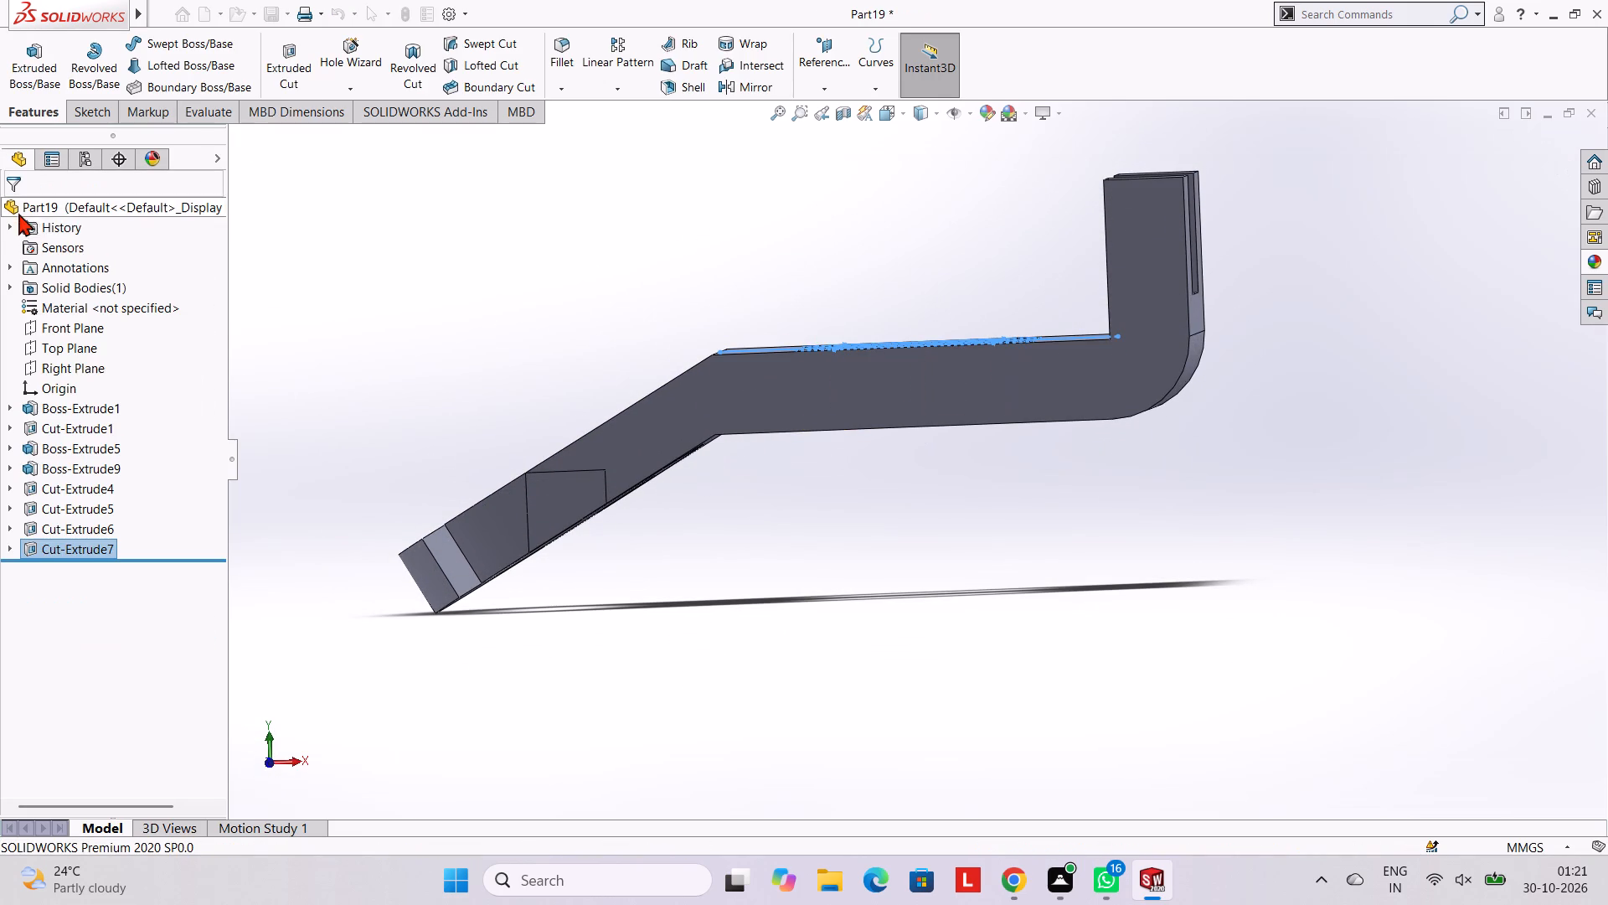
{"action": "left_click", "coordinate": [374, 261]}
Examine the bracket from several angles, including the two base slots, the notched leg and the slanted arm.
{"action": "middle_click_drag", "start_coordinate": [951, 497], "coordinate": [1067, 551]}
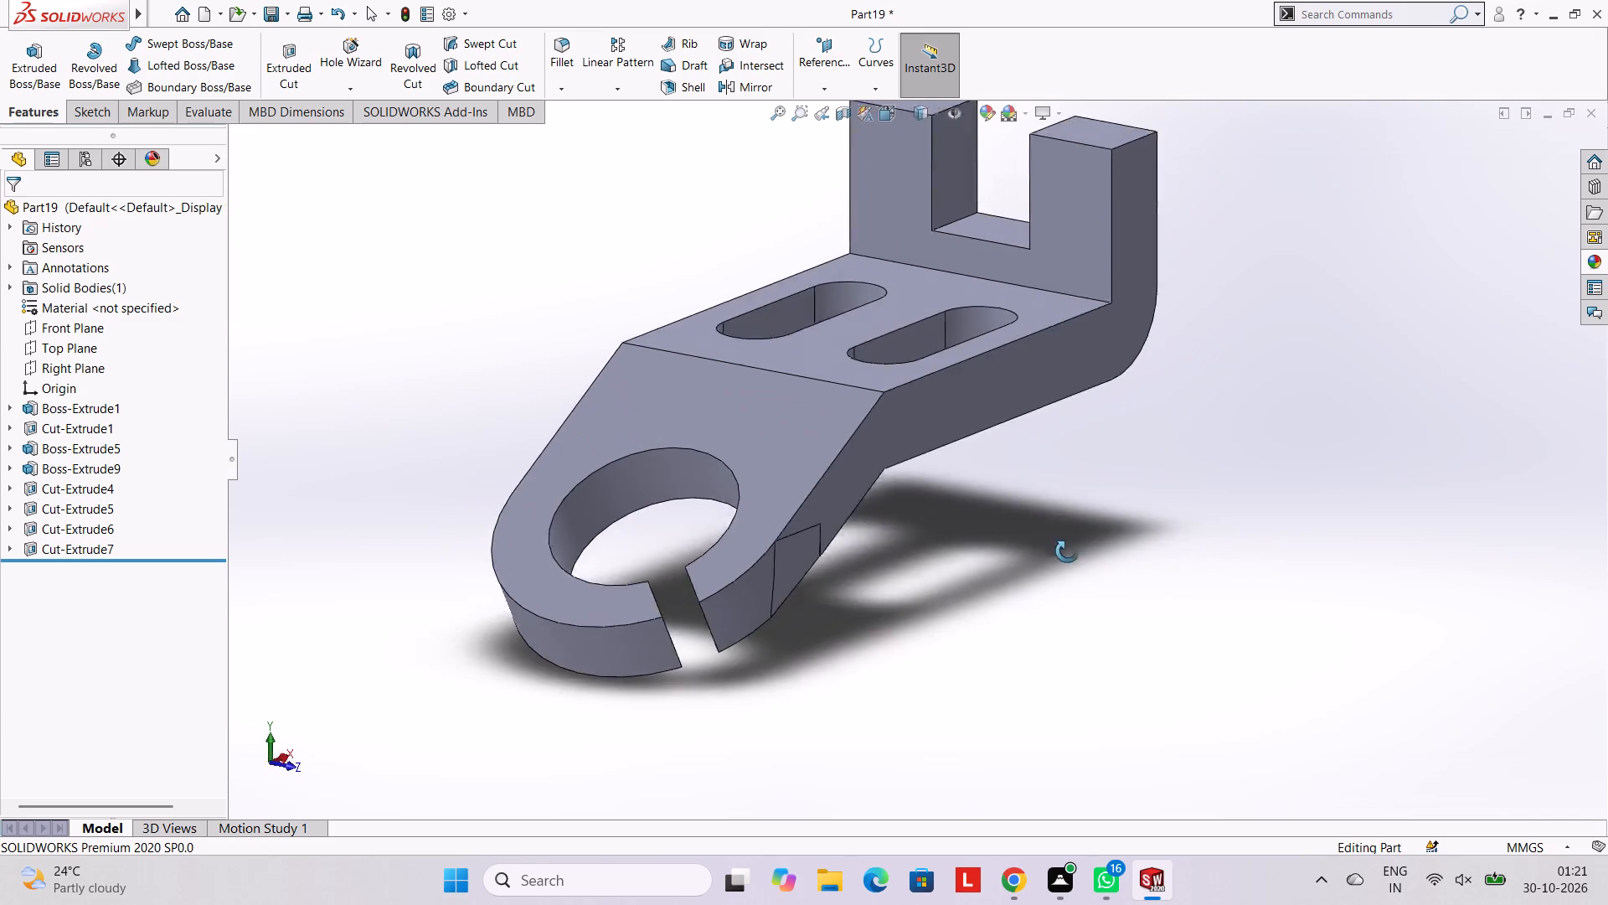
{"action": "middle_click_drag", "start_coordinate": [1067, 551], "coordinate": [1113, 573]}
{"action": "middle_click_drag", "start_coordinate": [926, 434], "coordinate": [951, 435]}
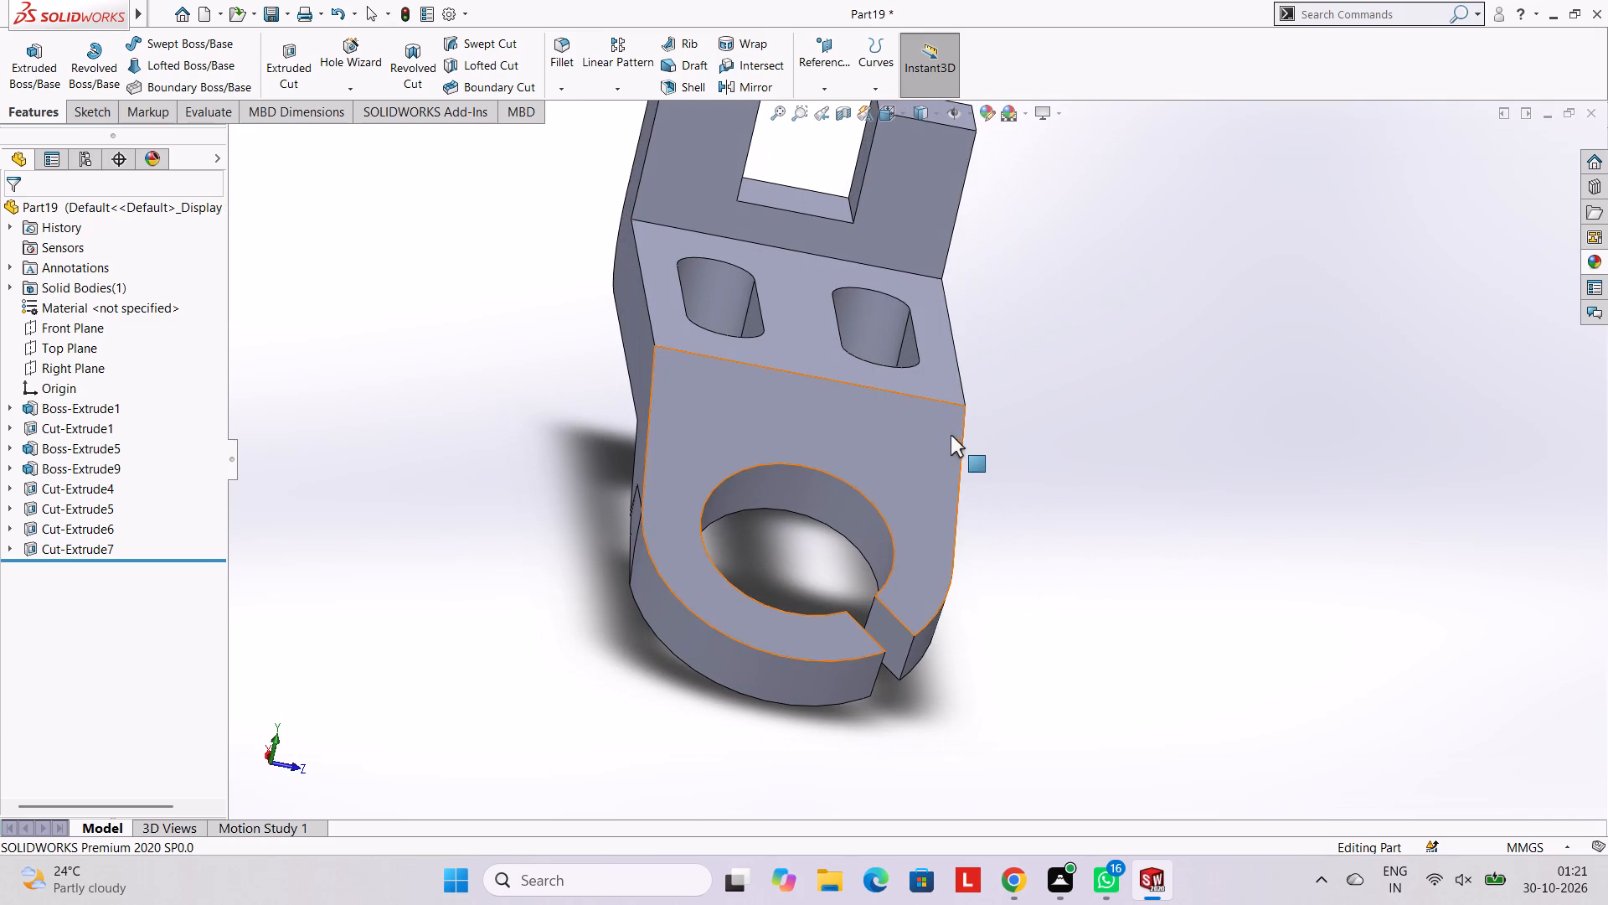
{"action": "scroll", "coordinate": [945, 416], "scroll_direction": "up", "scroll_amount": 4}
{"action": "middle_click_drag", "start_coordinate": [1018, 429], "coordinate": [859, 439]}
{"action": "scroll", "coordinate": [863, 439], "scroll_direction": "up", "scroll_amount": 1}
{"action": "scroll", "coordinate": [891, 432], "scroll_direction": "down", "scroll_amount": 3}
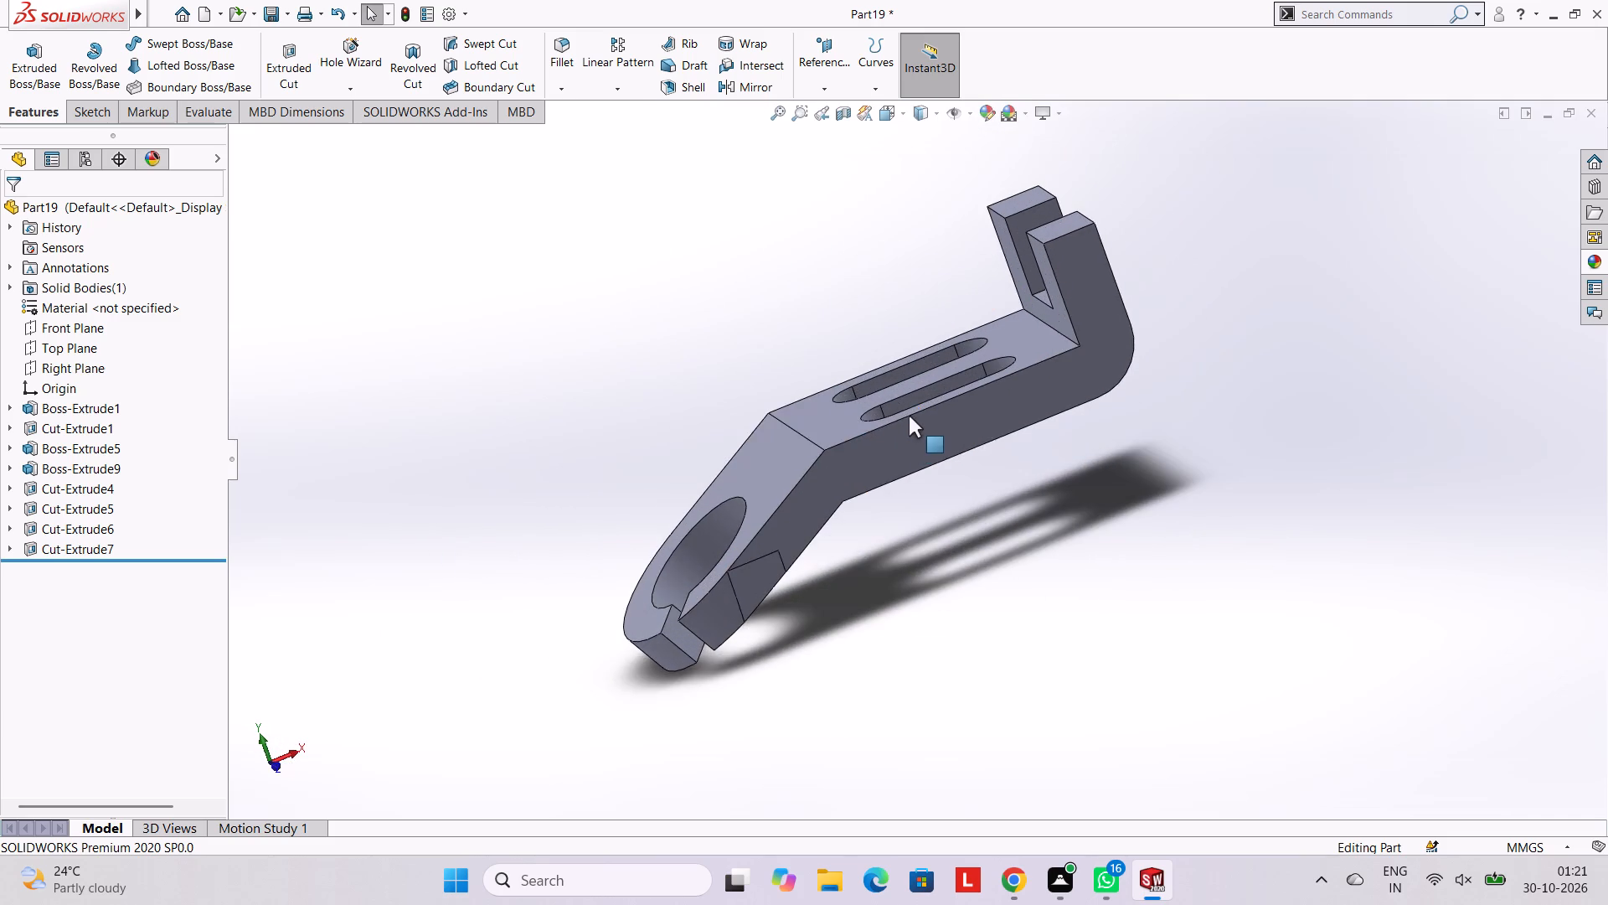
{"action": "middle_click_drag", "start_coordinate": [910, 405], "coordinate": [992, 443]}
{"action": "middle_click_drag", "start_coordinate": [996, 546], "coordinate": [1023, 540]}
{"action": "scroll", "coordinate": [1023, 540], "scroll_direction": "up", "scroll_amount": 1}
{"action": "middle_click_drag", "start_coordinate": [956, 525], "coordinate": [992, 541]}
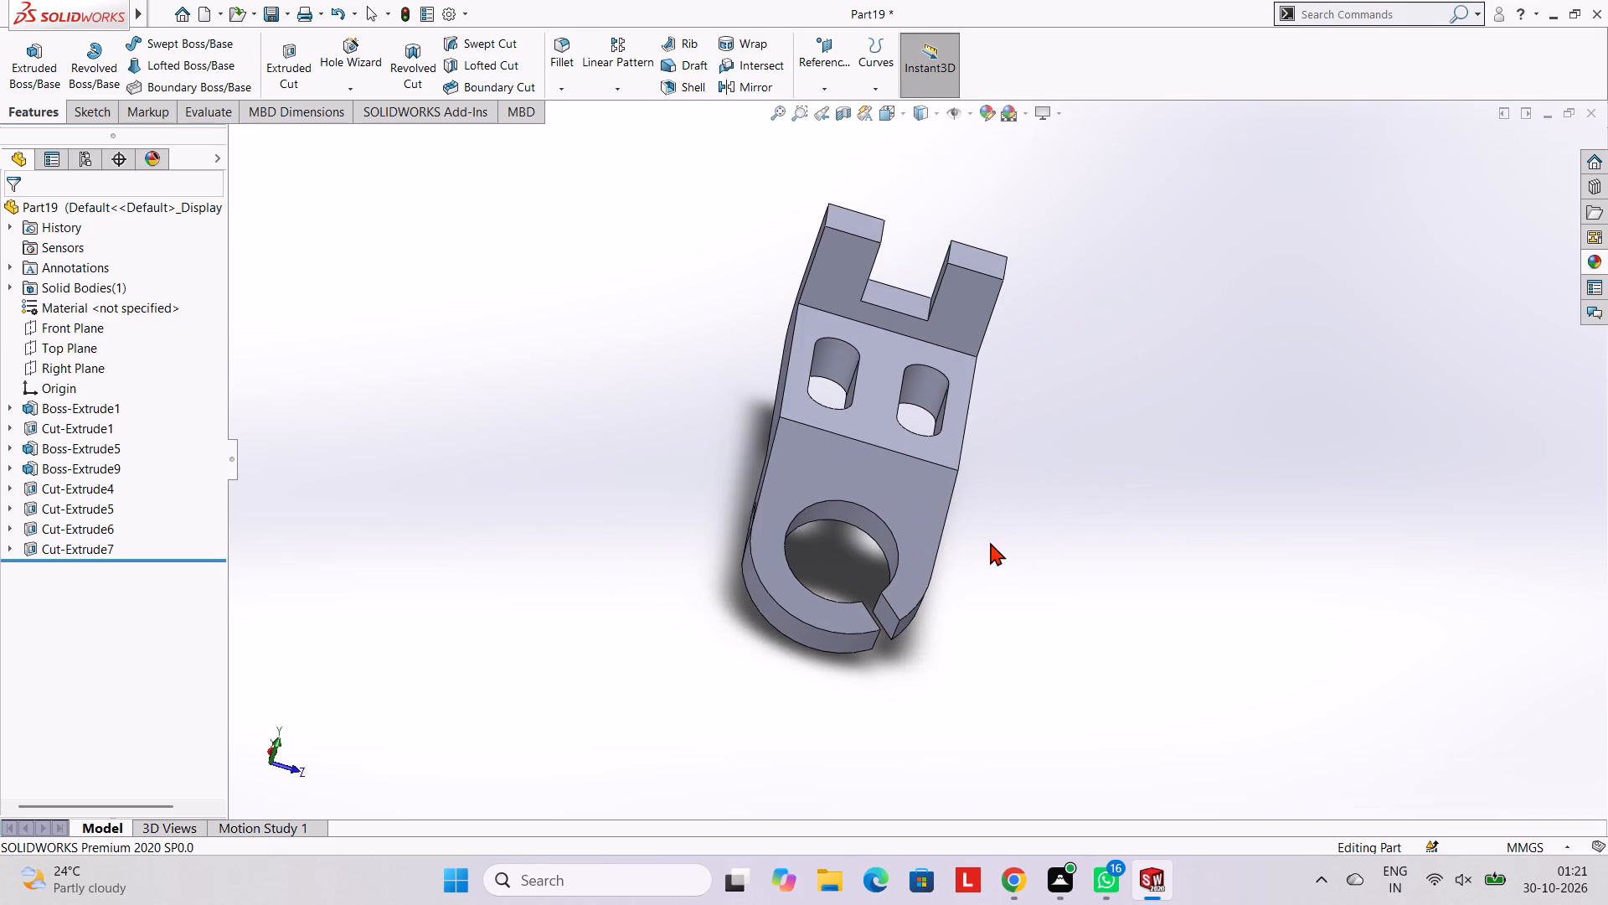
Apply the solid Red appearance to the whole bracket.
{"action": "middle_click_drag", "start_coordinate": [969, 515], "coordinate": [959, 523]}
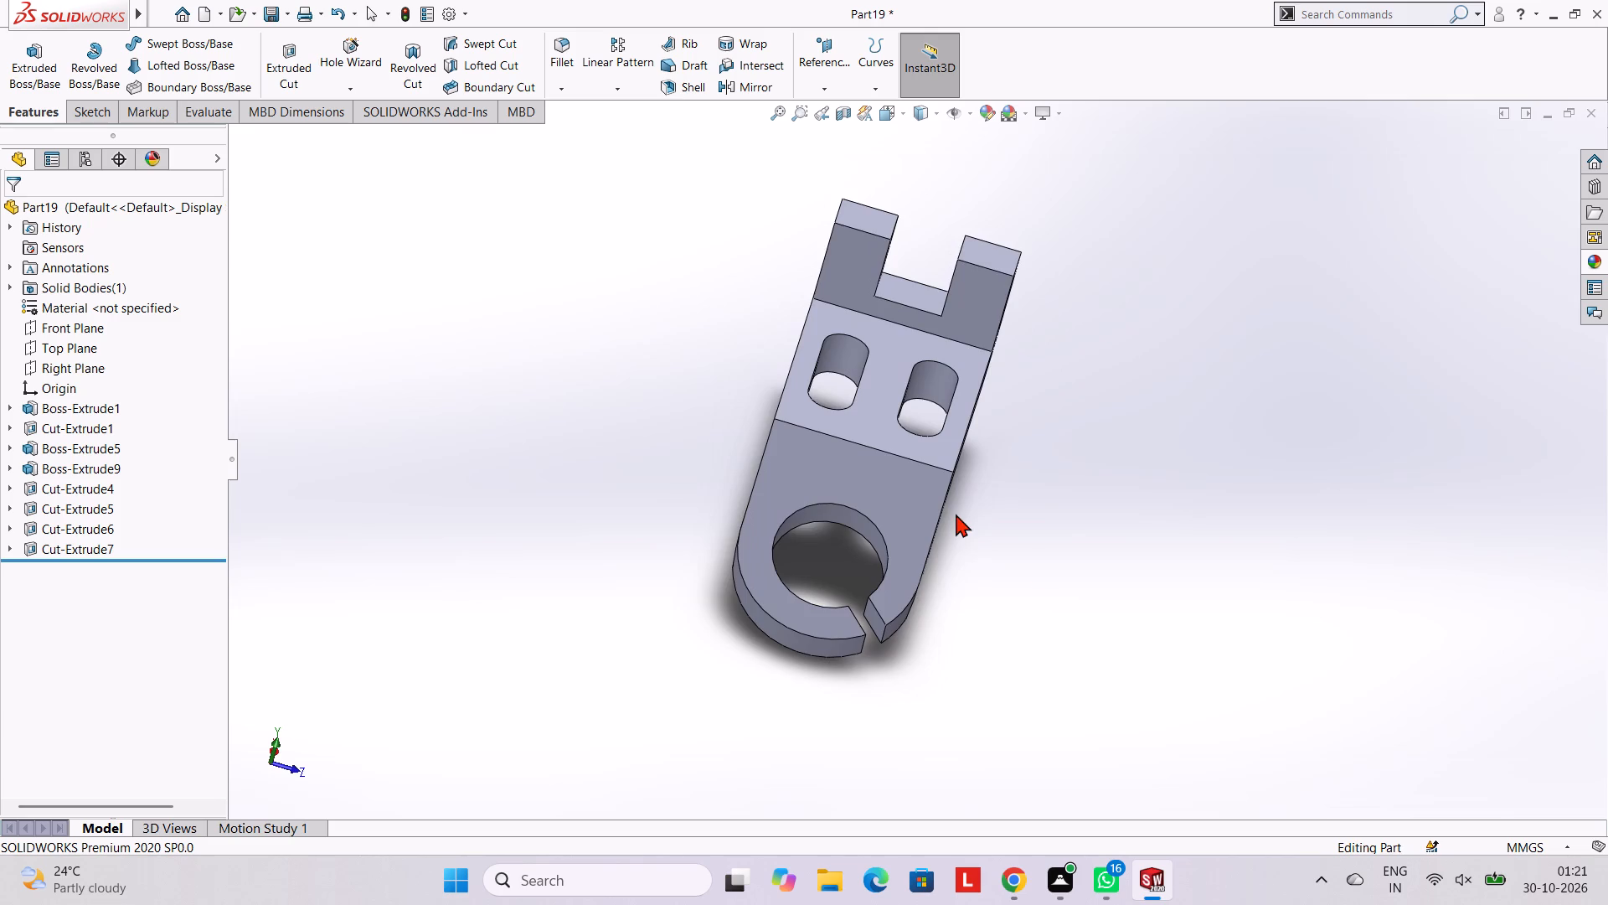
{"action": "scroll", "coordinate": [1075, 570], "scroll_direction": "up", "scroll_amount": 2}
{"action": "scroll", "coordinate": [1072, 573], "scroll_direction": "down", "scroll_amount": 3}
{"action": "scroll", "coordinate": [948, 387], "scroll_direction": "down", "scroll_amount": 3}
{"action": "scroll", "coordinate": [856, 388], "scroll_direction": "up", "scroll_amount": 5}
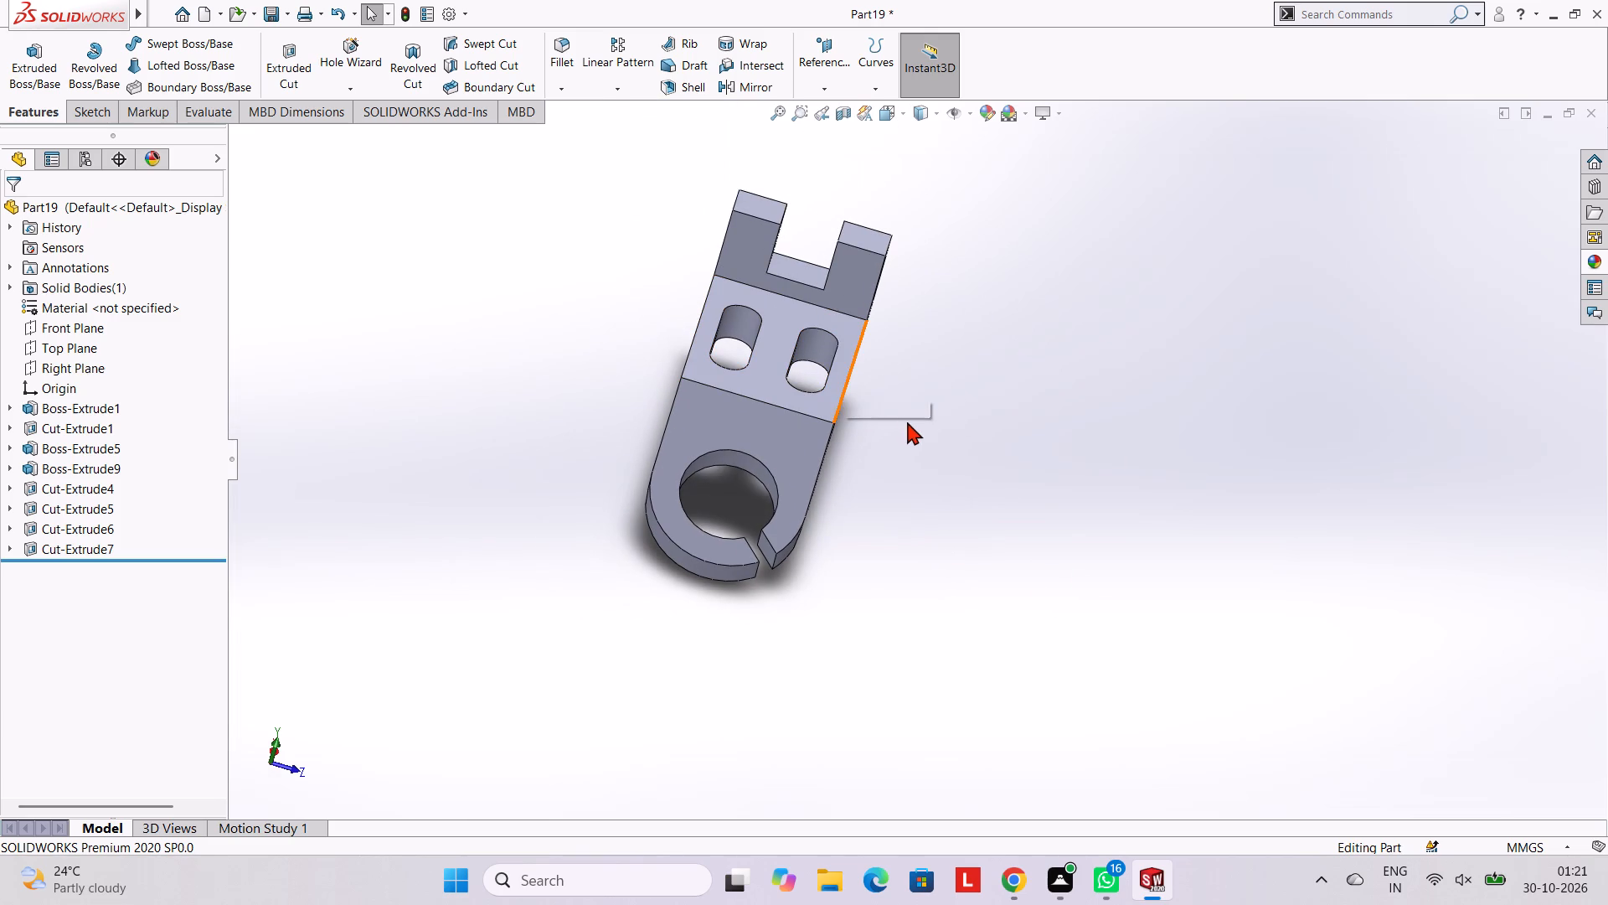
{"action": "left_click", "coordinate": [1595, 261]}
{"action": "scroll", "coordinate": [1450, 593], "scroll_direction": "down", "scroll_amount": 2}
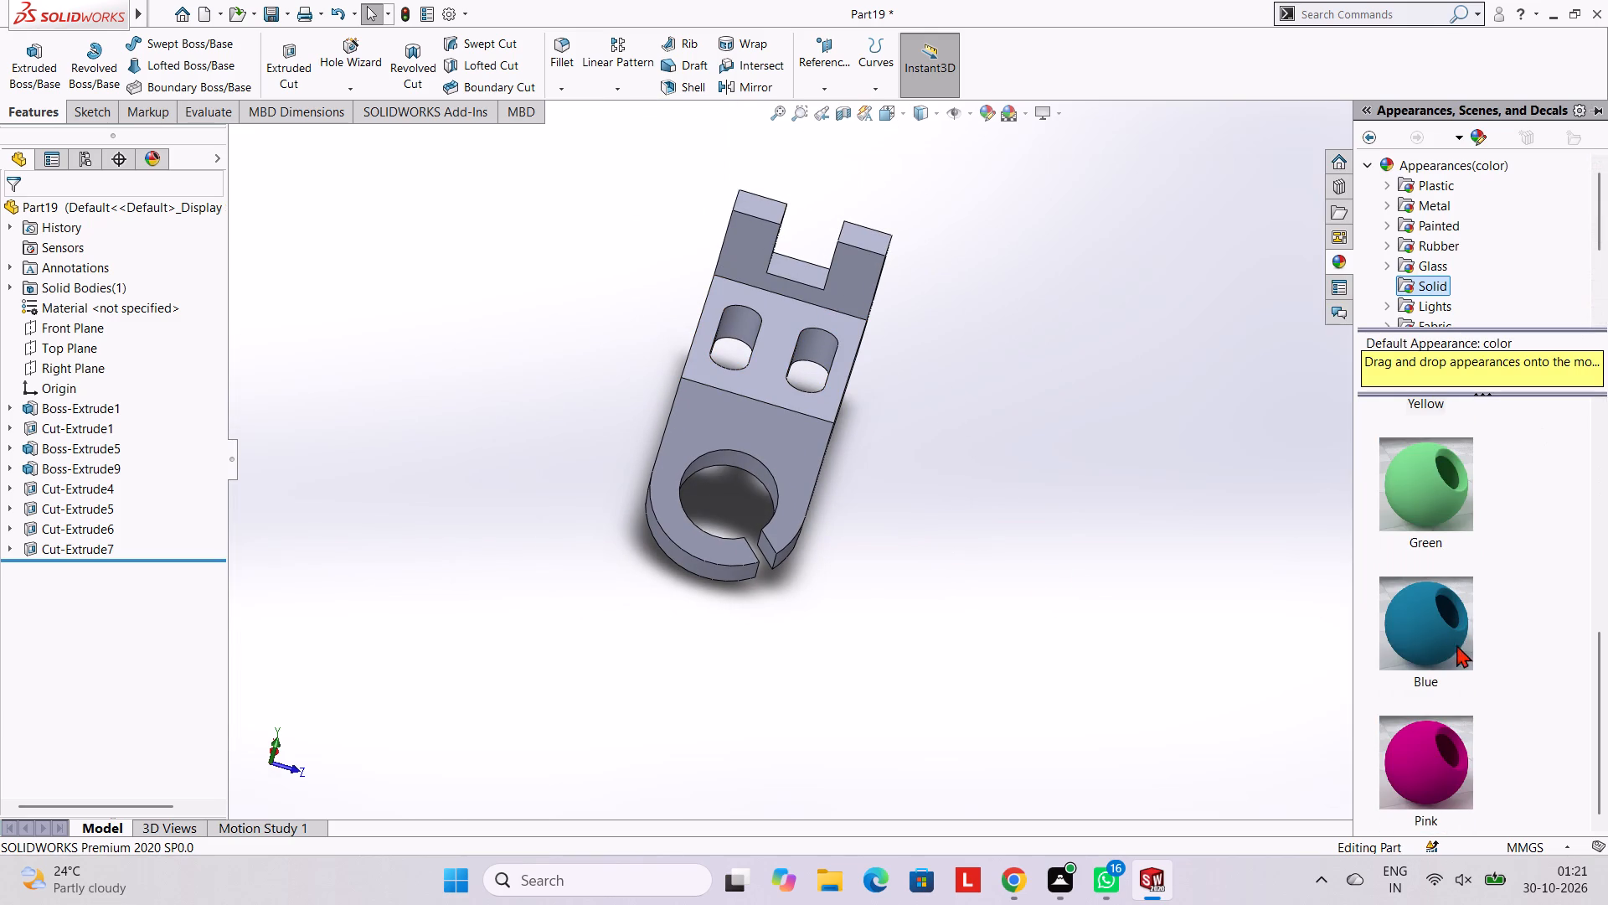
{"action": "scroll", "coordinate": [1442, 647], "scroll_direction": "down", "scroll_amount": 1}
{"action": "scroll", "coordinate": [1435, 583], "scroll_direction": "up", "scroll_amount": 3}
{"action": "left_click_drag", "start_coordinate": [1435, 570], "coordinate": [793, 404]}
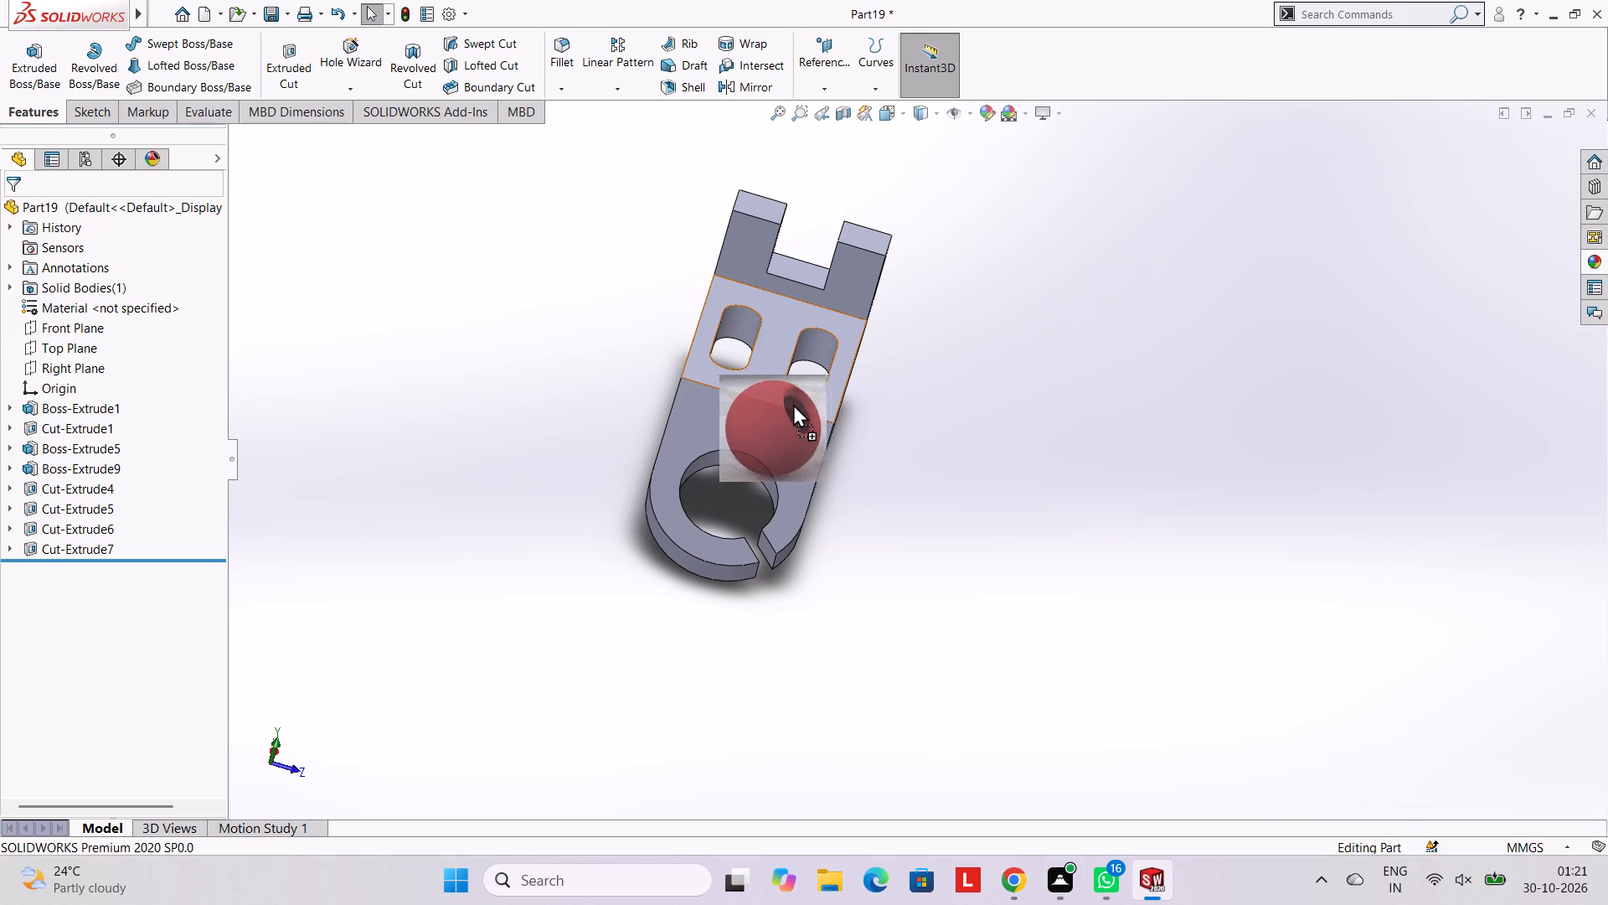
{"action": "left_click_drag", "start_coordinate": [793, 404], "coordinate": [785, 404]}
{"action": "left_click", "coordinate": [812, 404]}
Apply the solid Yellow appearance to the cut feature forming the two base slots.
{"action": "middle_click_drag", "start_coordinate": [851, 427], "coordinate": [791, 414]}
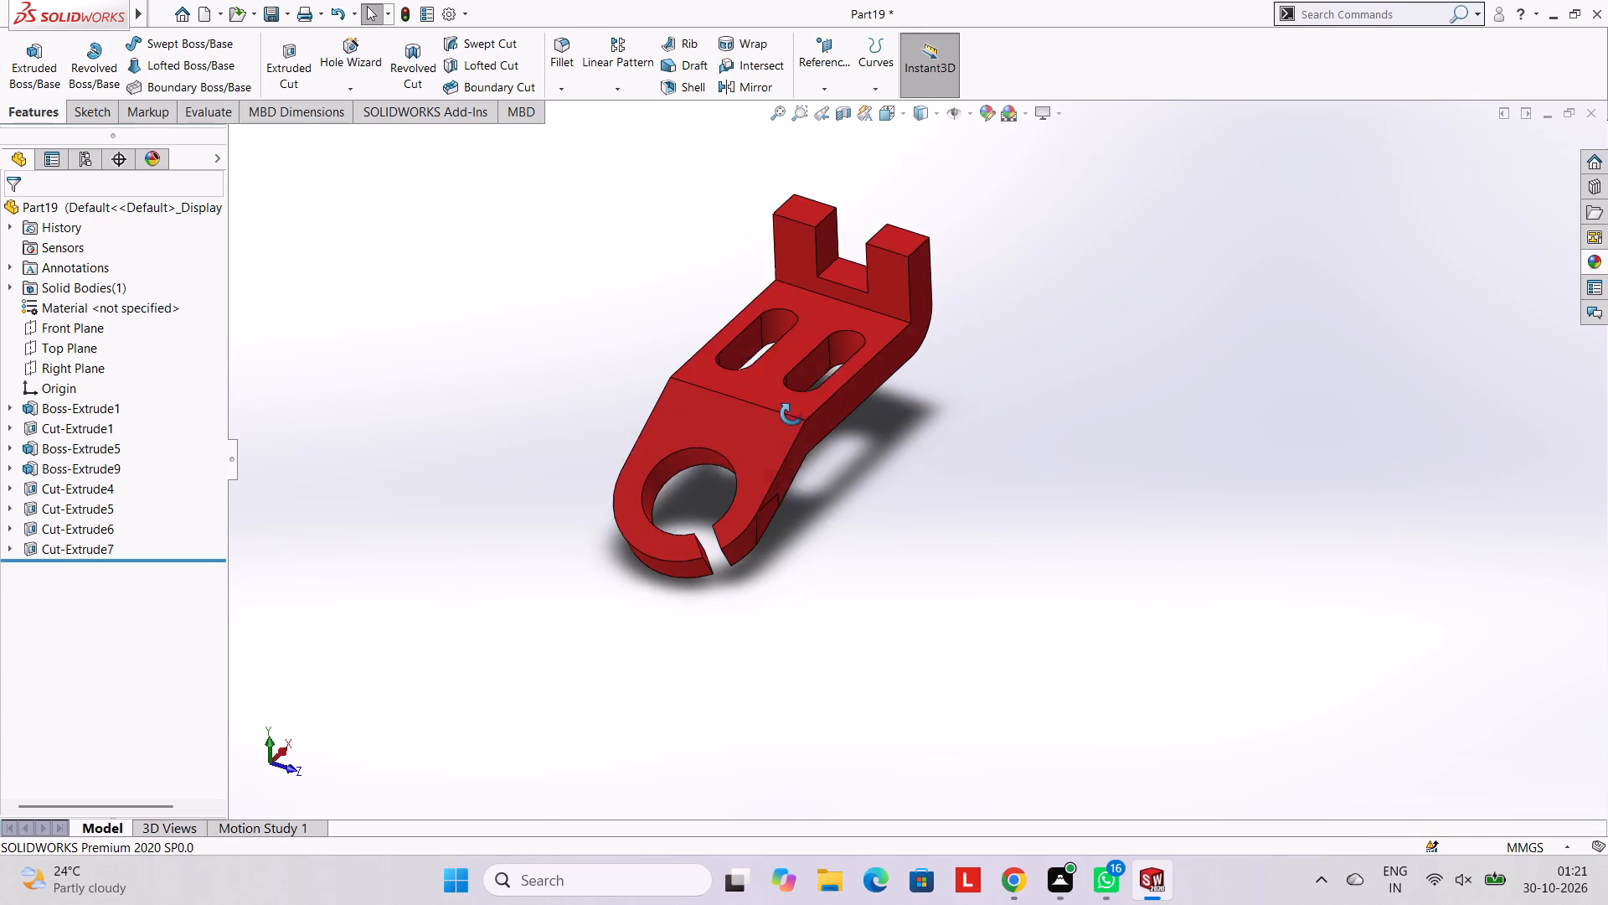
{"action": "middle_click_drag", "start_coordinate": [791, 414], "coordinate": [782, 410]}
{"action": "left_click", "coordinate": [1600, 267]}
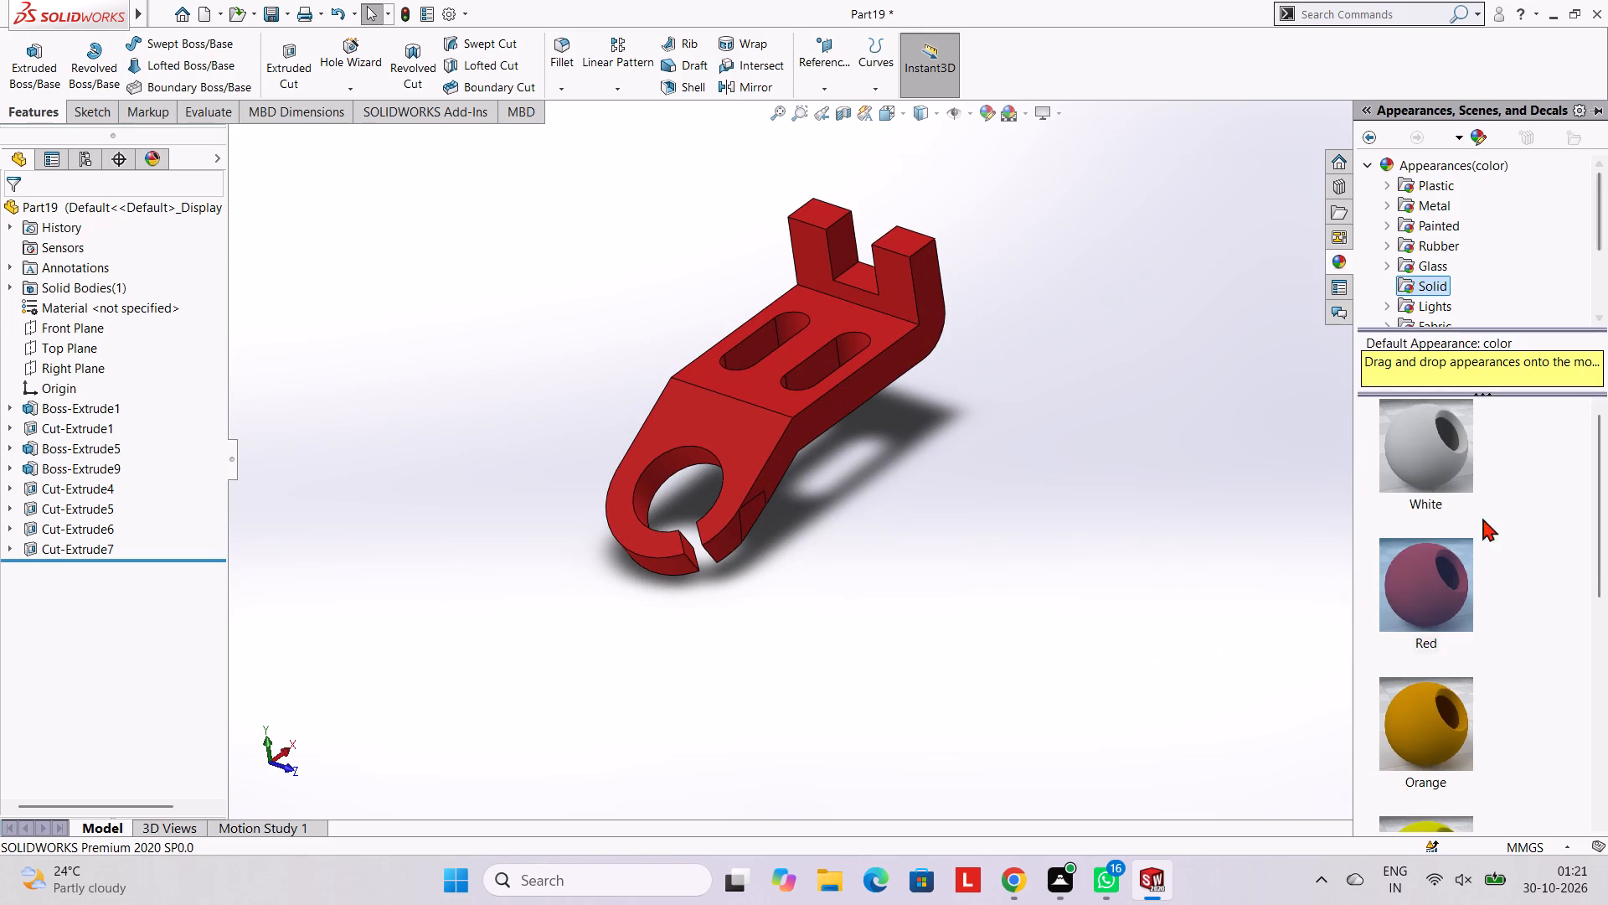
{"action": "scroll", "coordinate": [1470, 551], "scroll_direction": "down", "scroll_amount": 2}
{"action": "left_click_drag", "start_coordinate": [1452, 438], "coordinate": [764, 329]}
{"action": "left_click", "coordinate": [764, 329]}
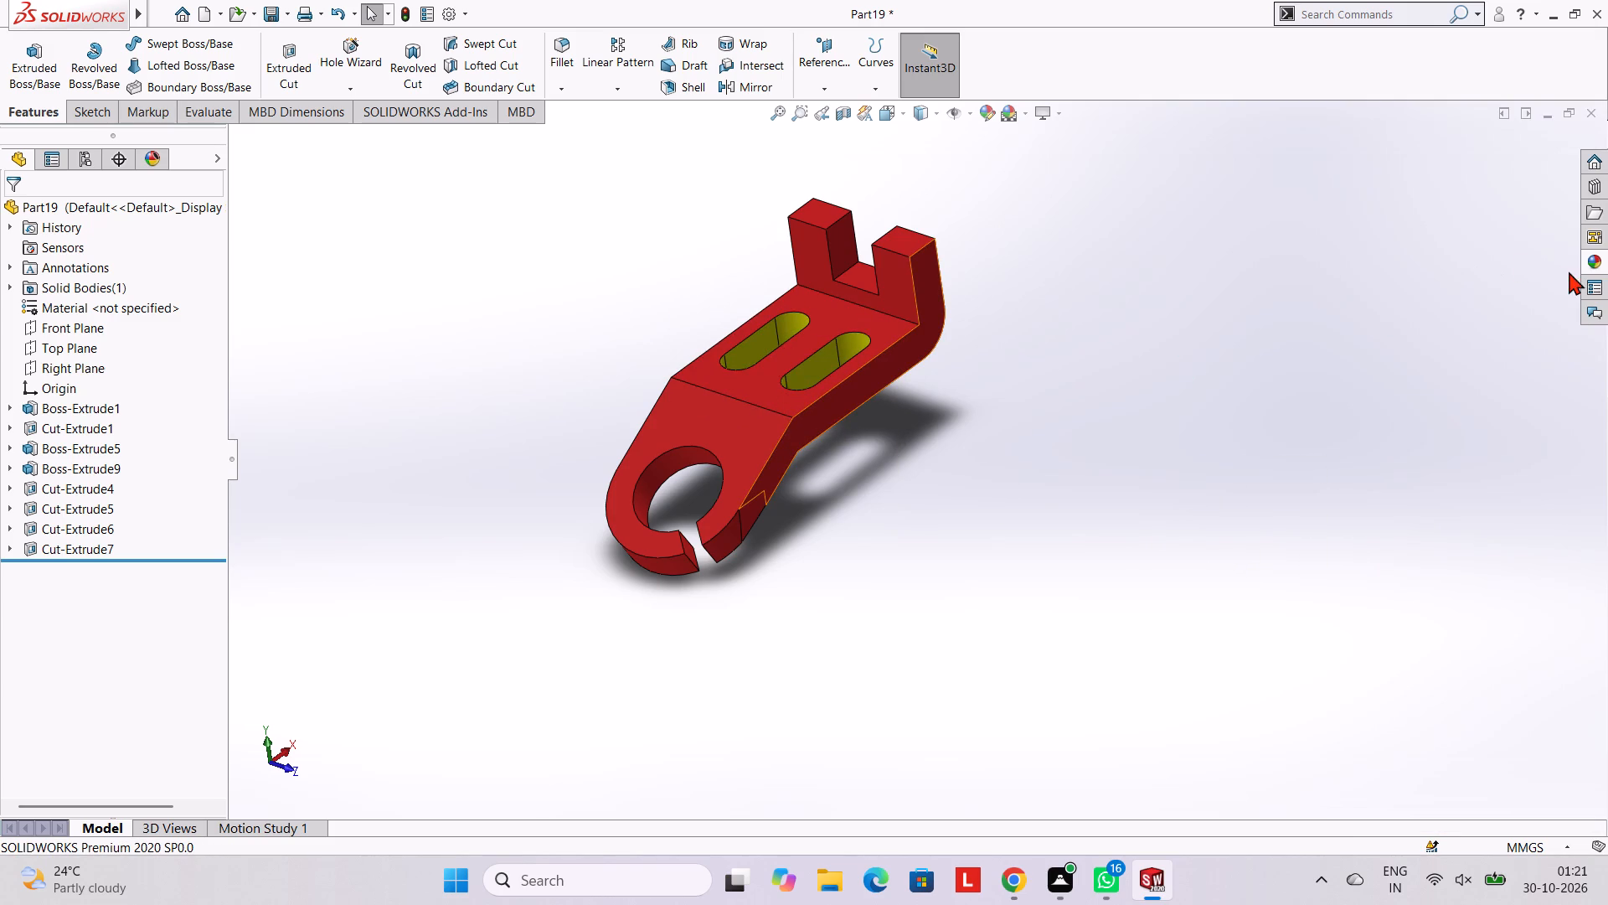
Apply the solid Yellow appearance to the cut feature forming the slanted arm's round hole and its slit.
{"action": "left_click", "coordinate": [1588, 266]}
{"action": "scroll", "coordinate": [1457, 623], "scroll_direction": "down", "scroll_amount": 1}
{"action": "scroll", "coordinate": [1457, 519], "scroll_direction": "up", "scroll_amount": 2}
{"action": "left_click_drag", "start_coordinate": [1436, 736], "coordinate": [652, 478]}
{"action": "left_click", "coordinate": [652, 478]}
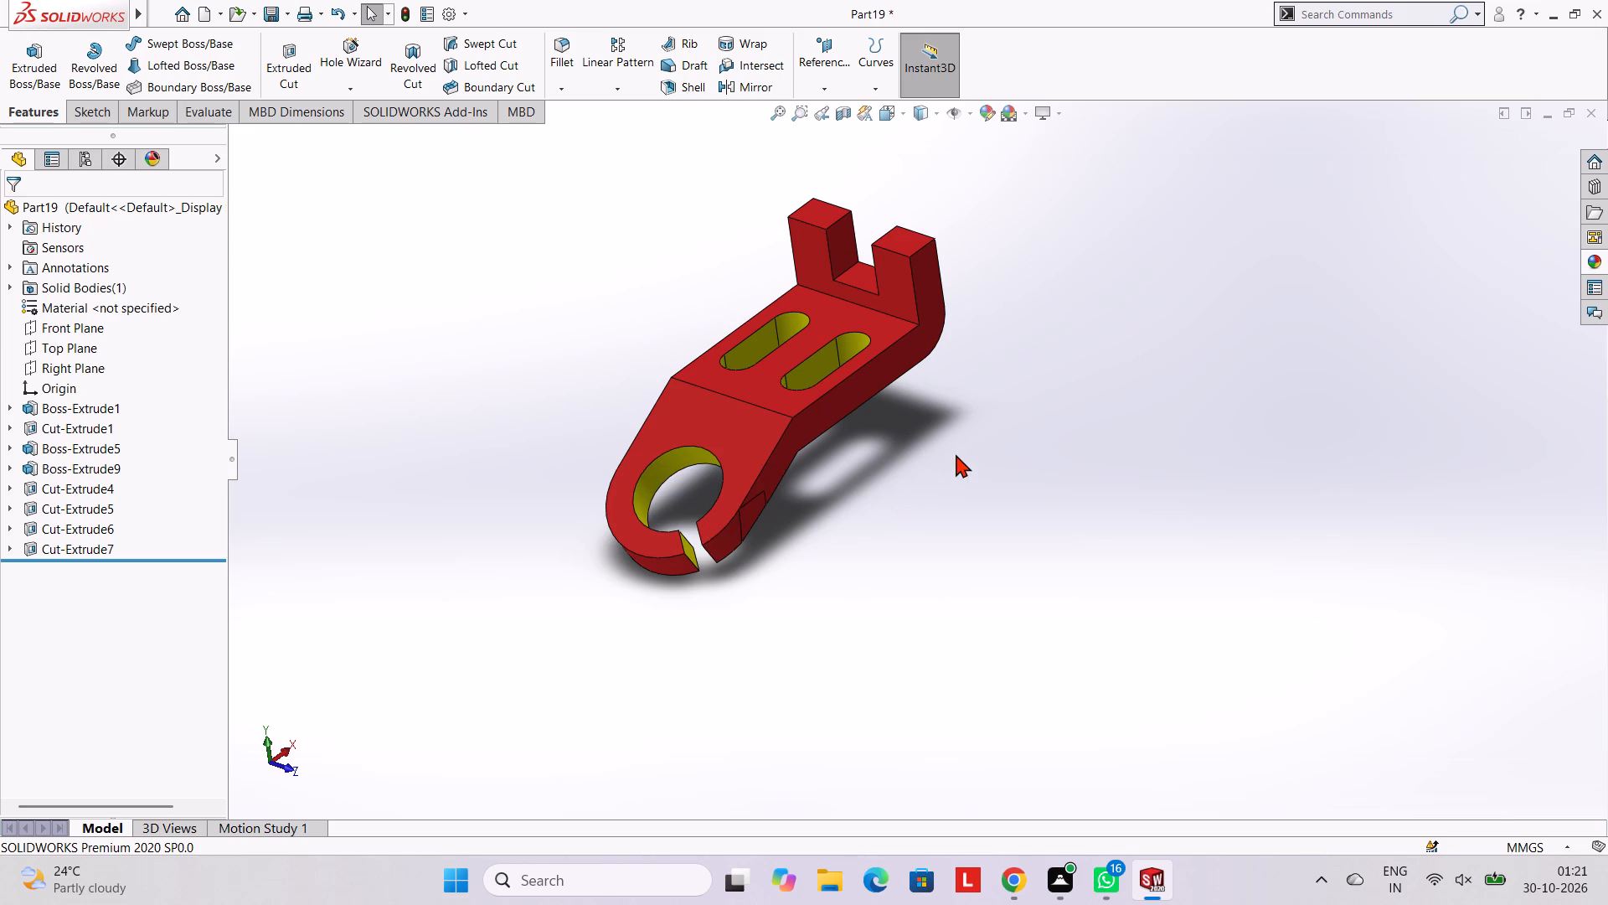
Save the part in Documents as "L-Bracket with split eye and dual slots-U-Fork top".
{"action": "middle_click_drag", "start_coordinate": [1042, 342], "coordinate": [1010, 359]}
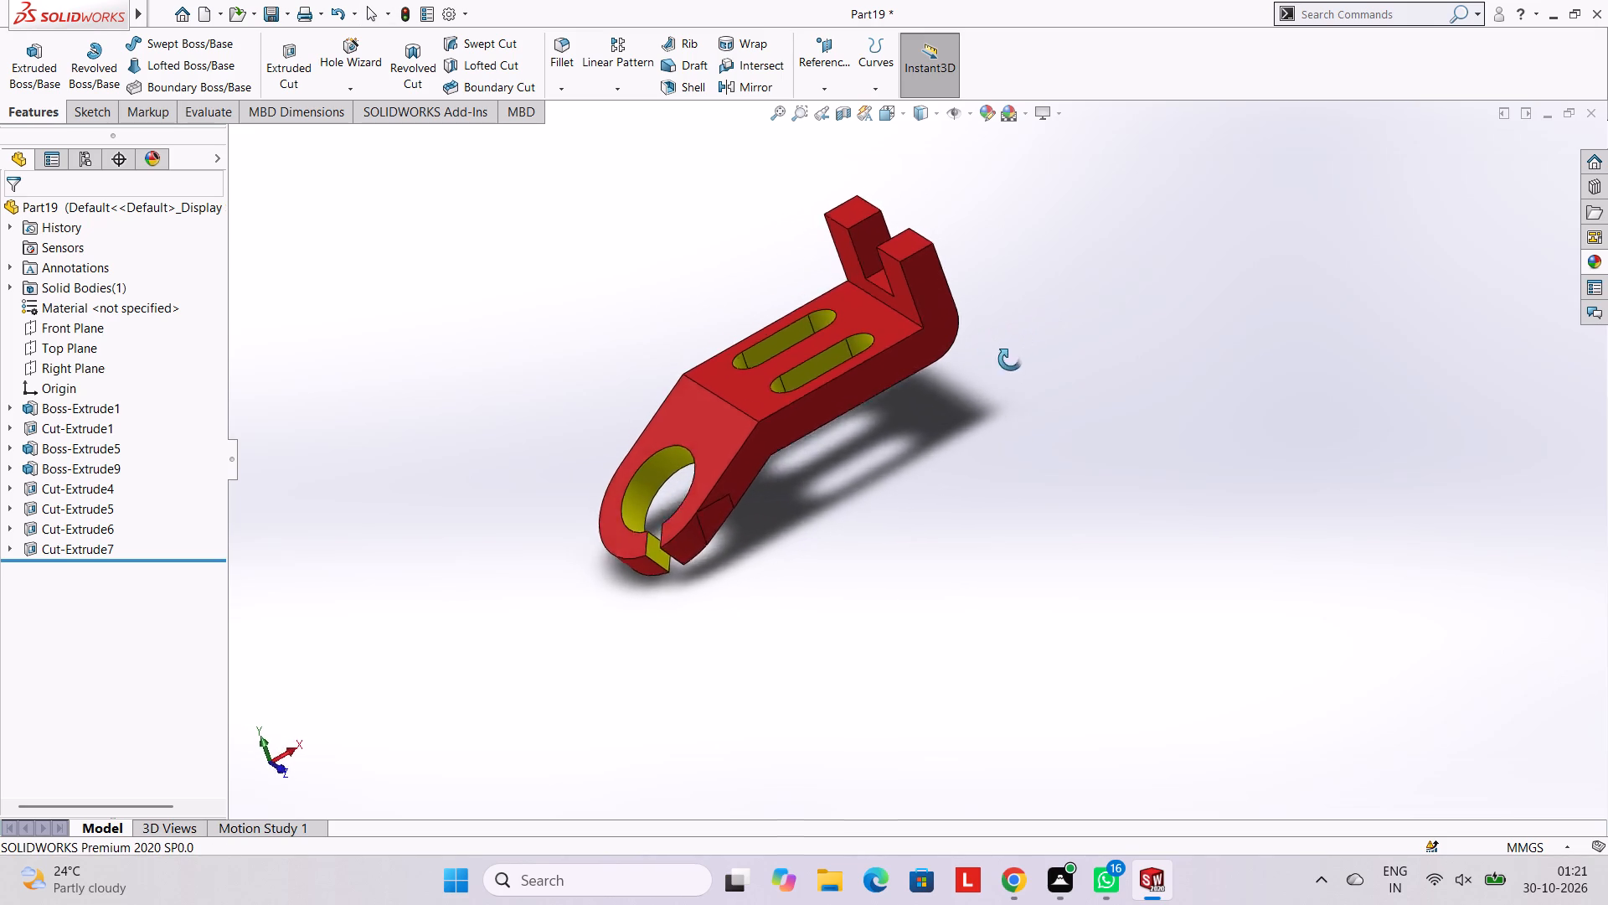
{"action": "middle_click_drag", "start_coordinate": [1010, 359], "coordinate": [1066, 390]}
{"action": "scroll", "coordinate": [1003, 463], "scroll_direction": "up", "scroll_amount": 2}
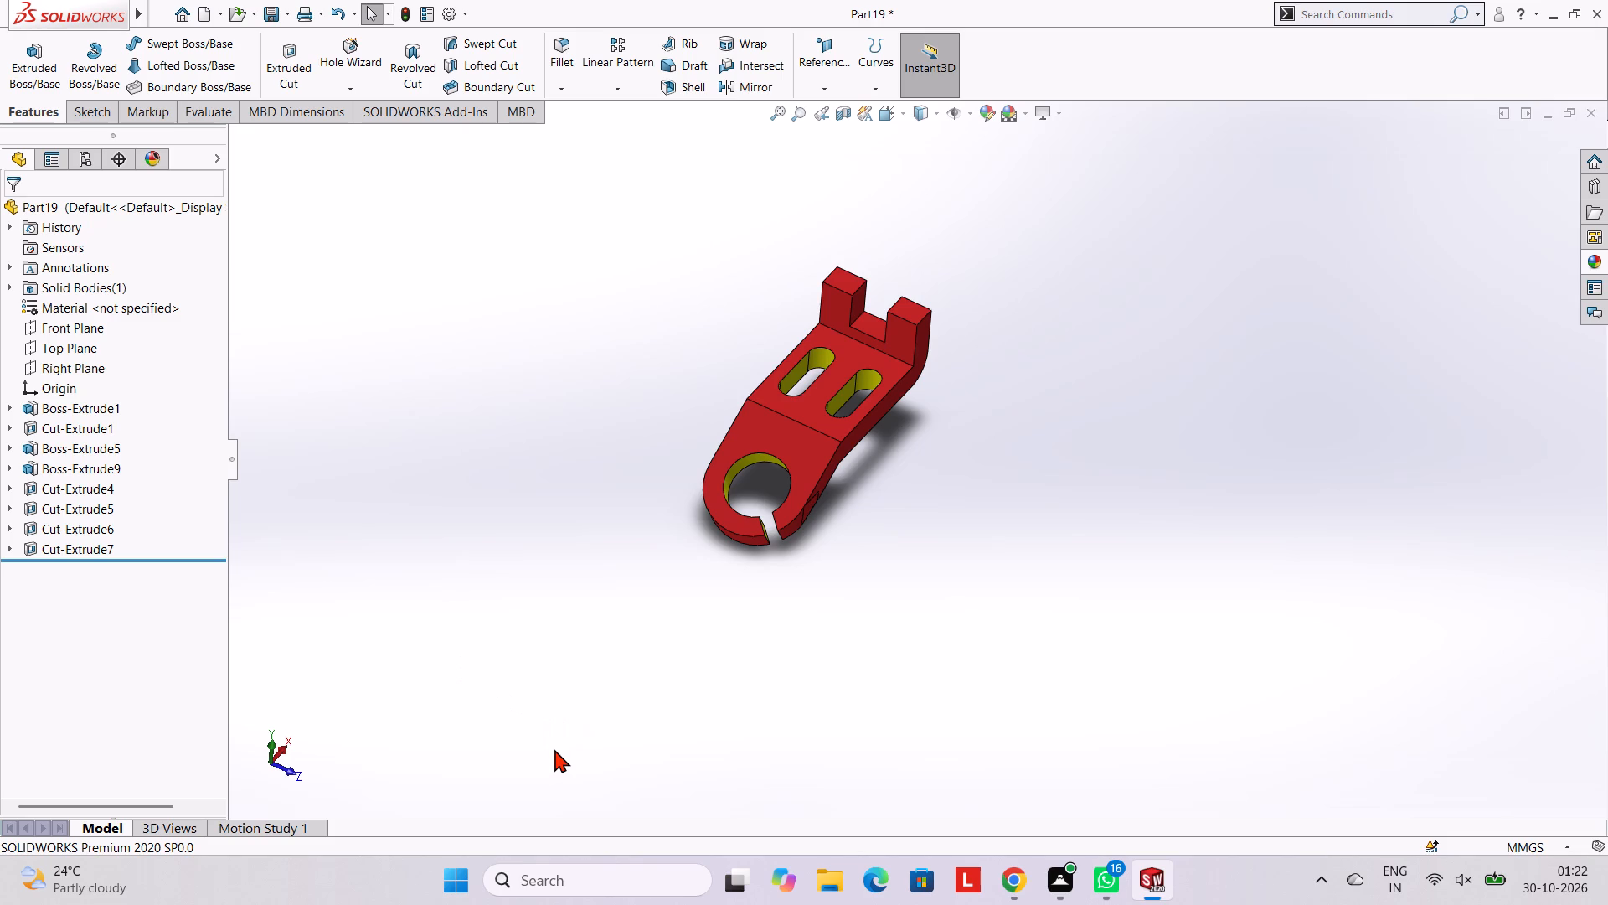
{"action": "key", "text": "ctrl+s"}
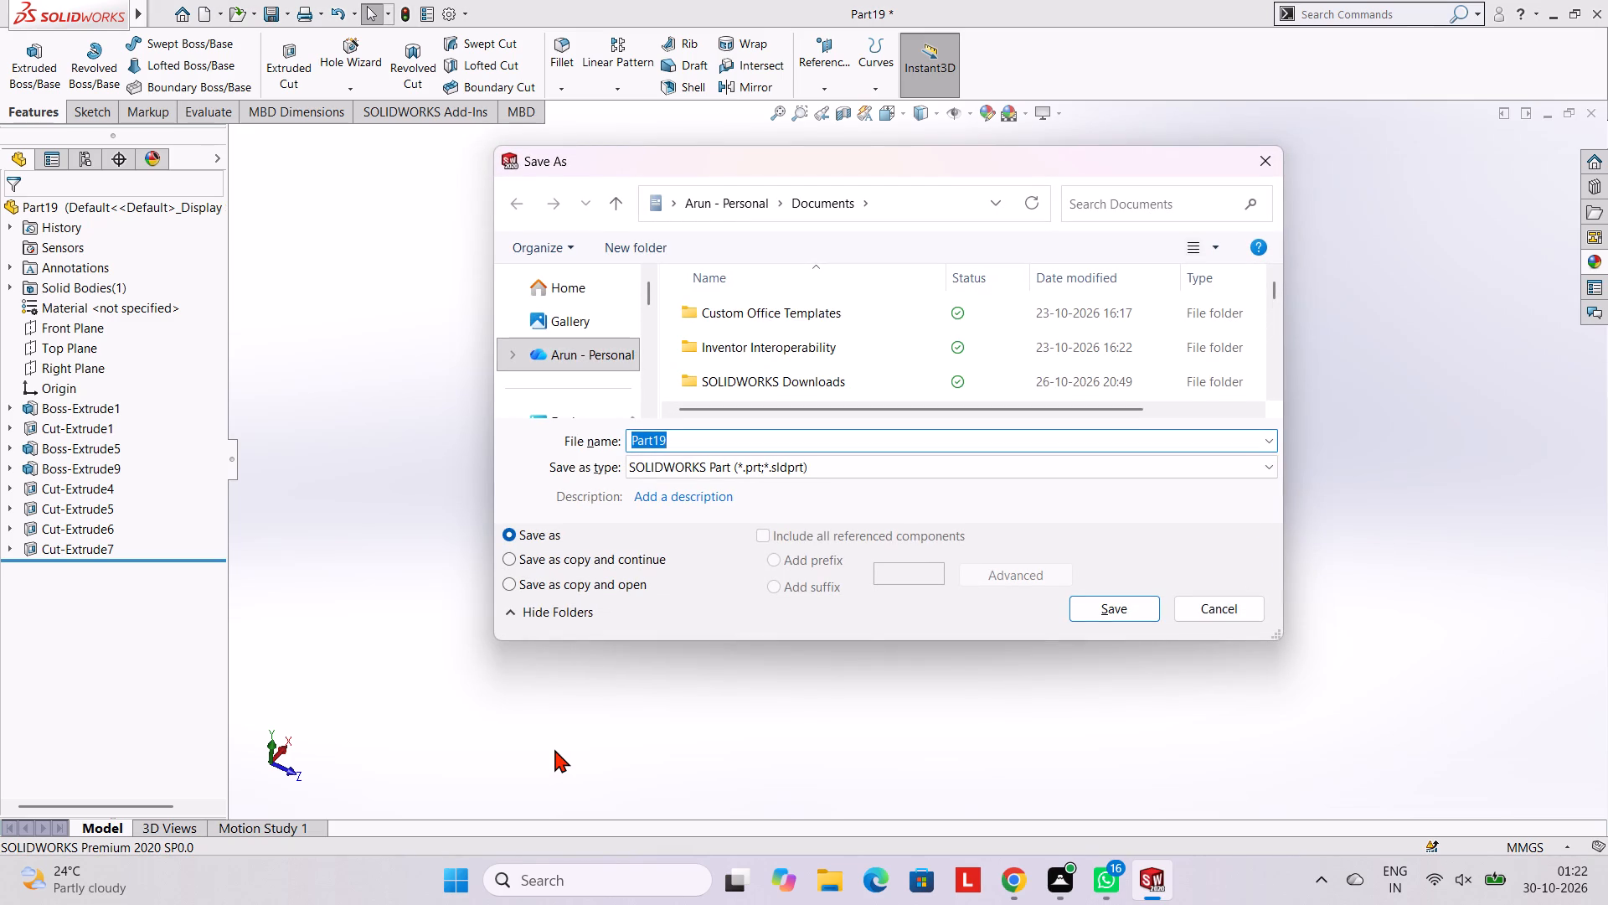
{"action": "key", "text": "l"}
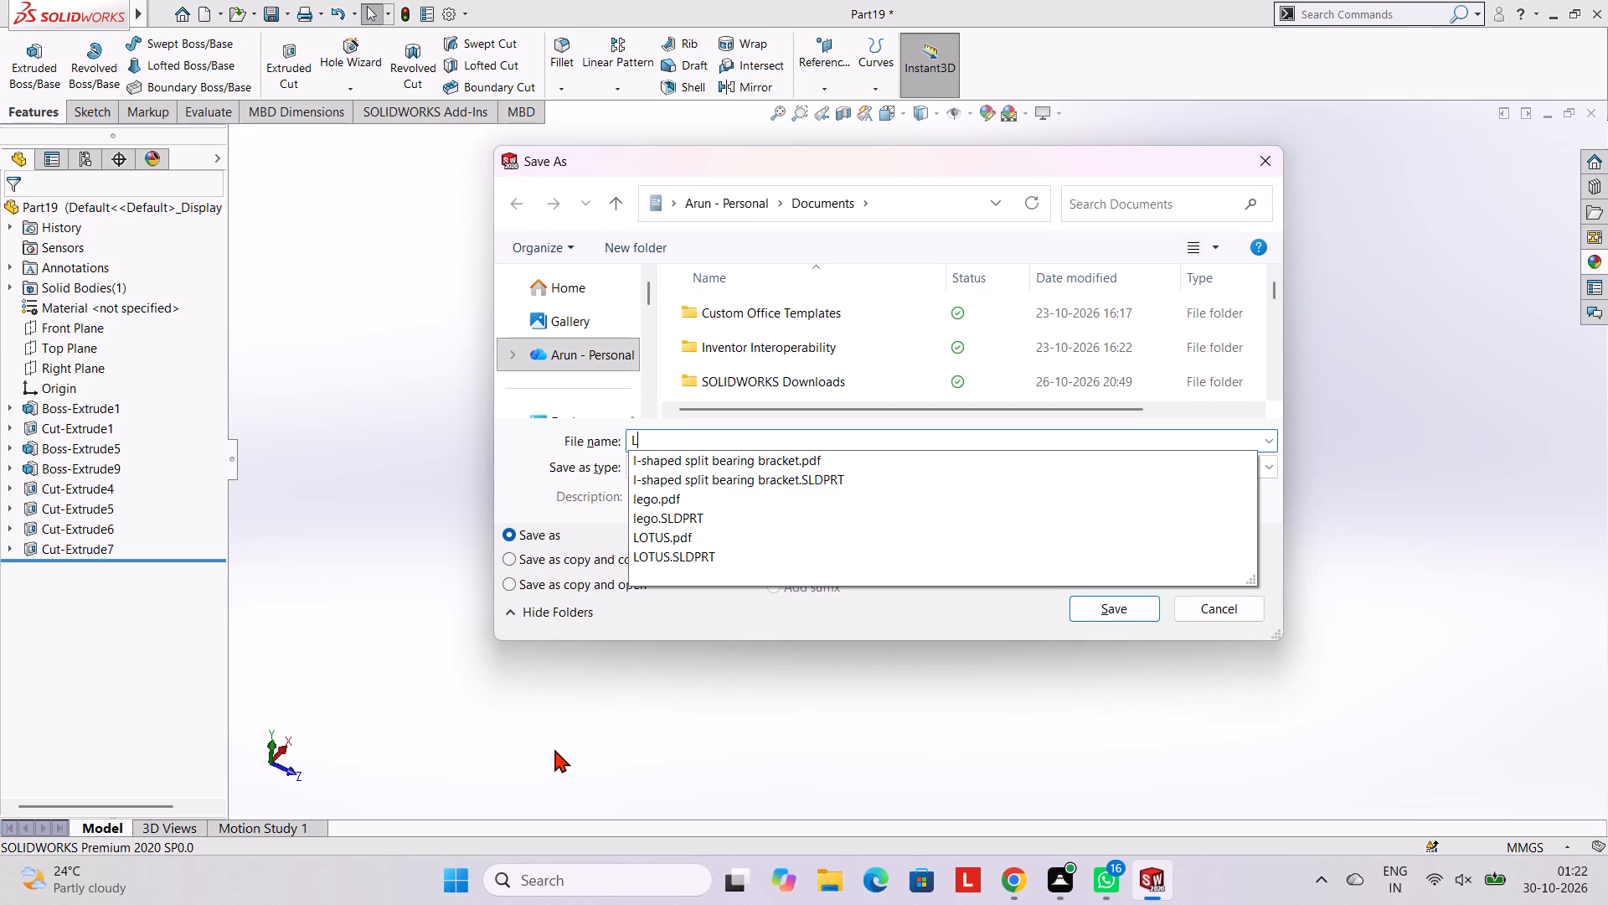
{"action": "key", "text": "minus"}
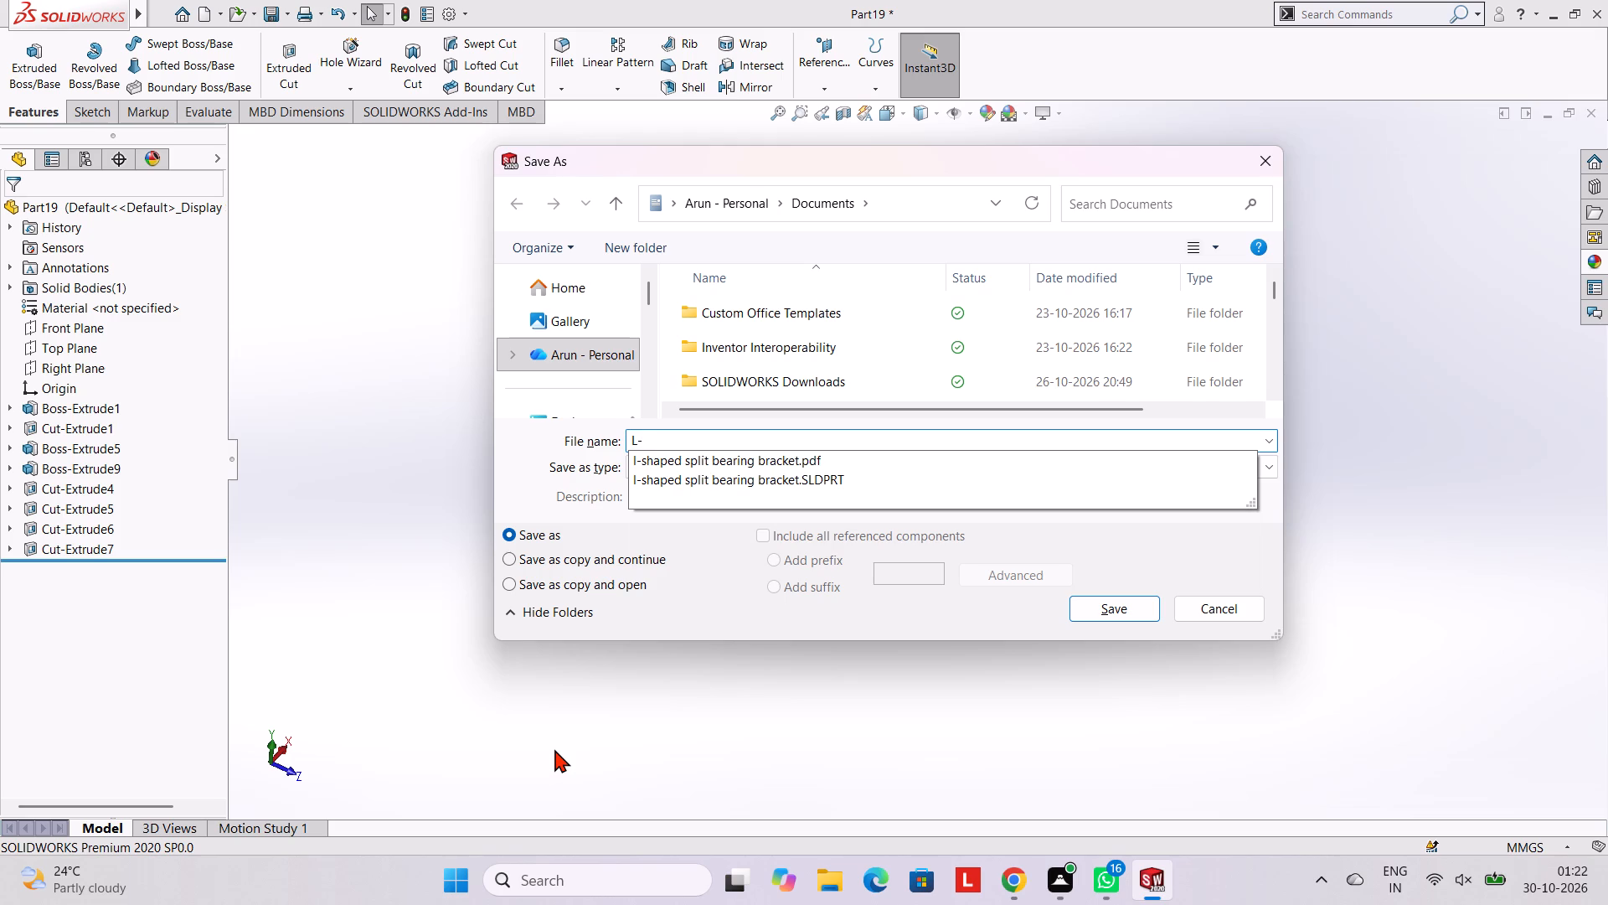
{"action": "key", "text": "b"}
{"action": "type", "text": "RA"}
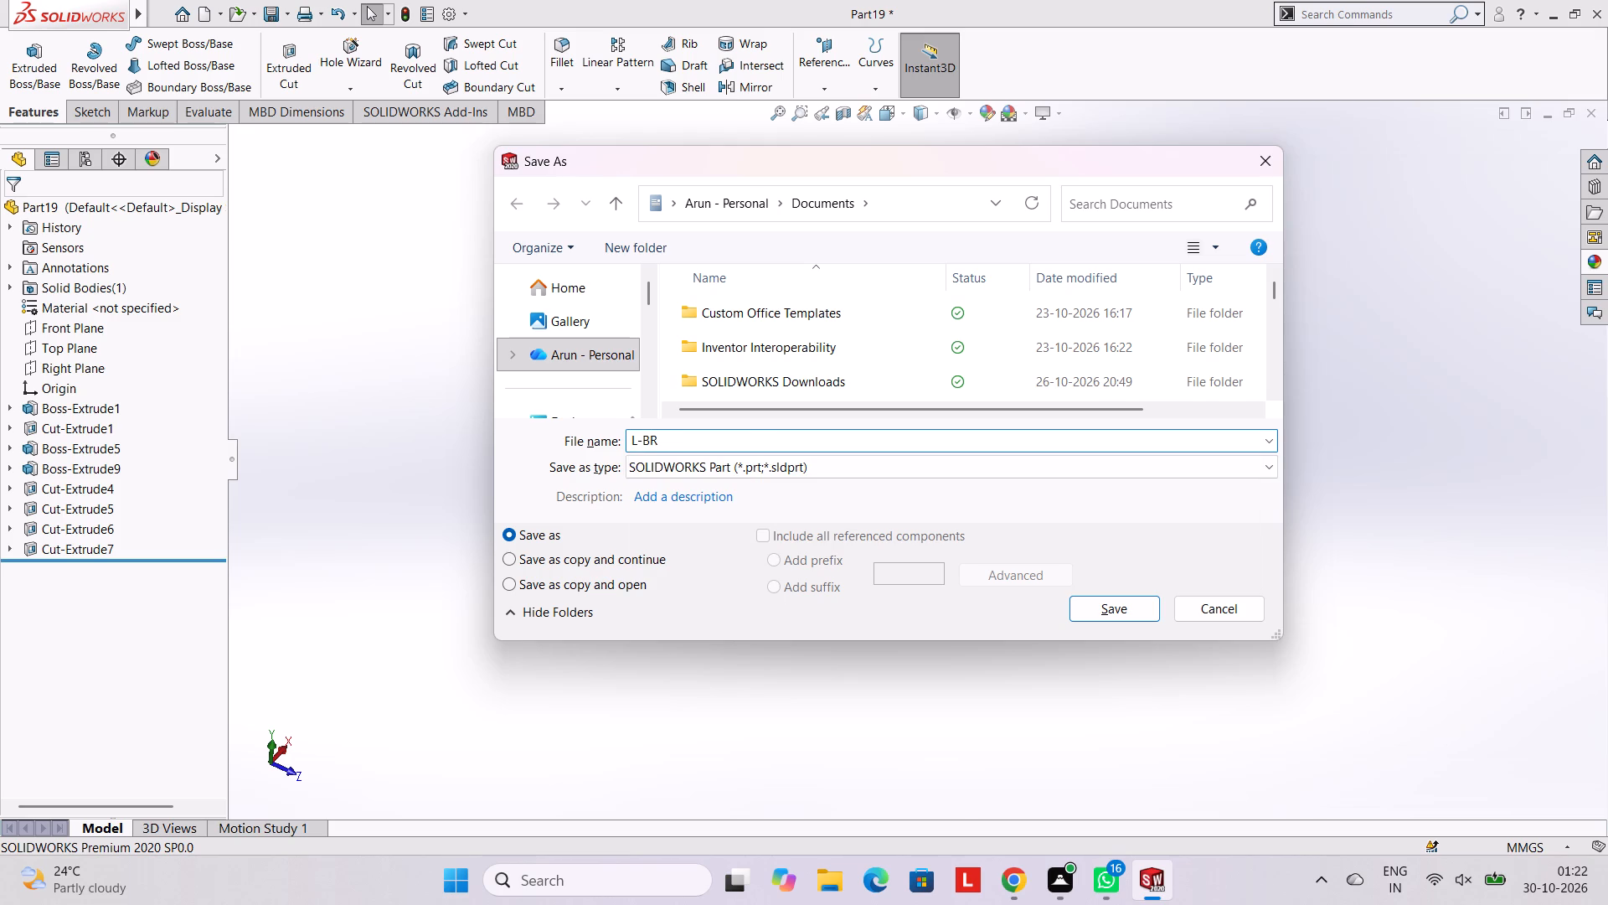
{"action": "key", "text": "BackSpace"}
{"action": "key", "text": "BackSpace"}
{"action": "type", "text": "racket"}
{"action": "key", "text": "space"}
{"action": "type", "text": "with"}
{"action": "key", "text": "space"}
{"action": "type", "text": "split"}
{"action": "key", "text": "space"}
{"action": "type", "text": "eye and"}
{"action": "key", "text": "space"}
{"action": "type", "text": "dual"}
{"action": "key", "text": "space"}
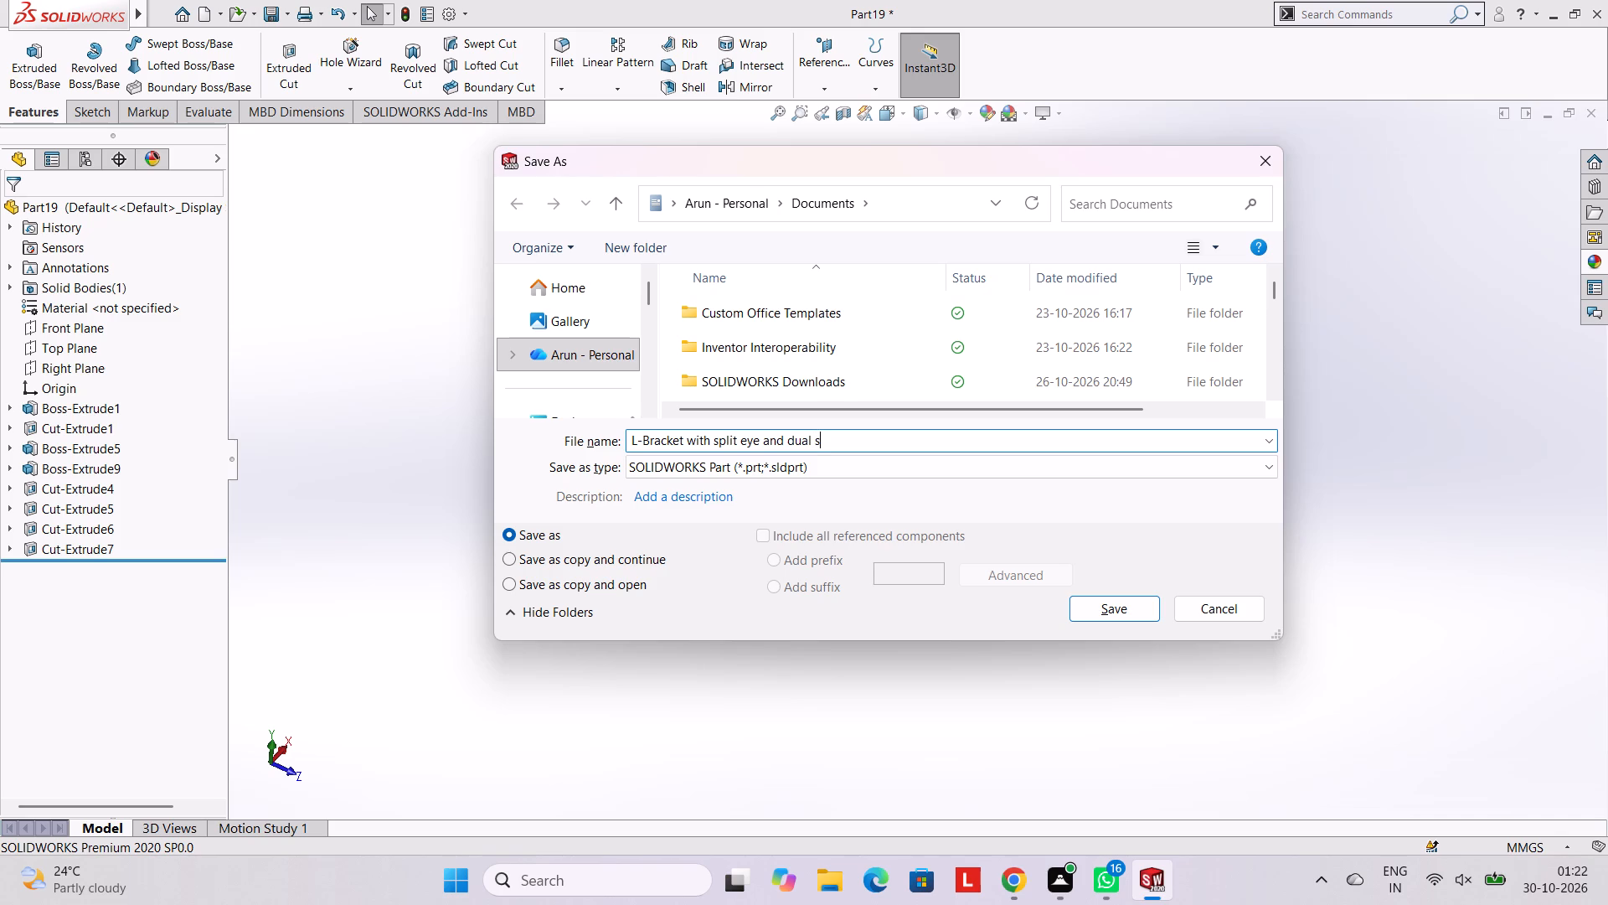
{"action": "key", "text": "s"}
{"action": "type", "text": "lot"}
{"action": "type", "text": "s"}
{"action": "key", "text": "space"}
{"action": "key", "text": "BackSpace"}
{"action": "key", "text": "minus"}
{"action": "key", "text": "u"}
{"action": "key", "text": "minus"}
{"action": "key", "text": "f"}
{"action": "type", "text": "ork top"}
{"action": "key", "text": "space"}
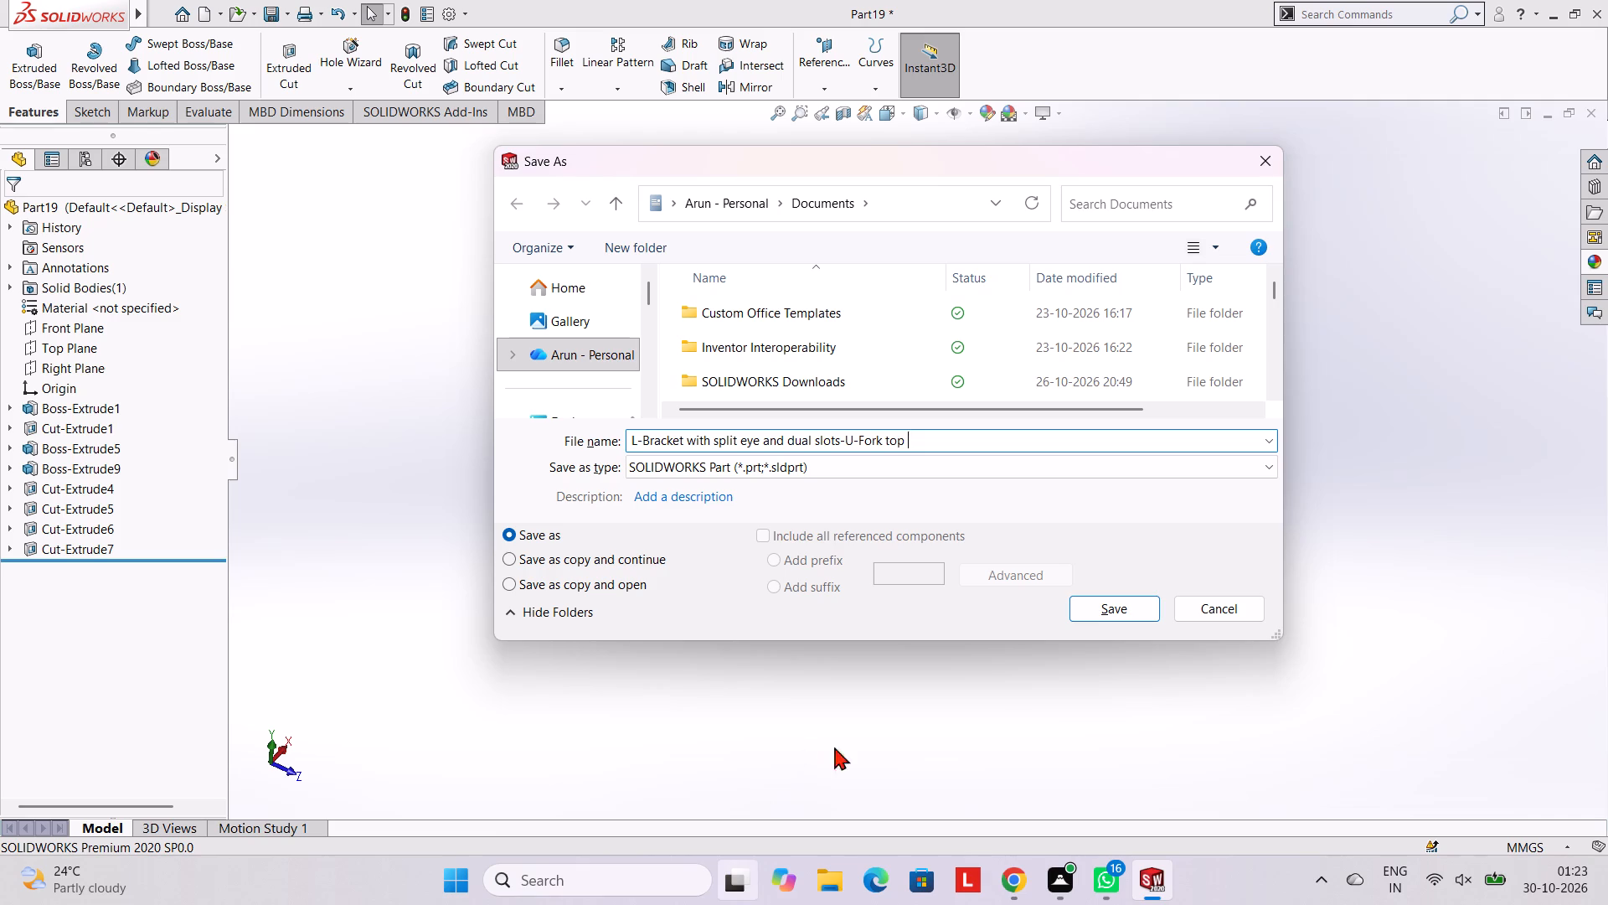
{"action": "left_click", "coordinate": [1086, 615]}
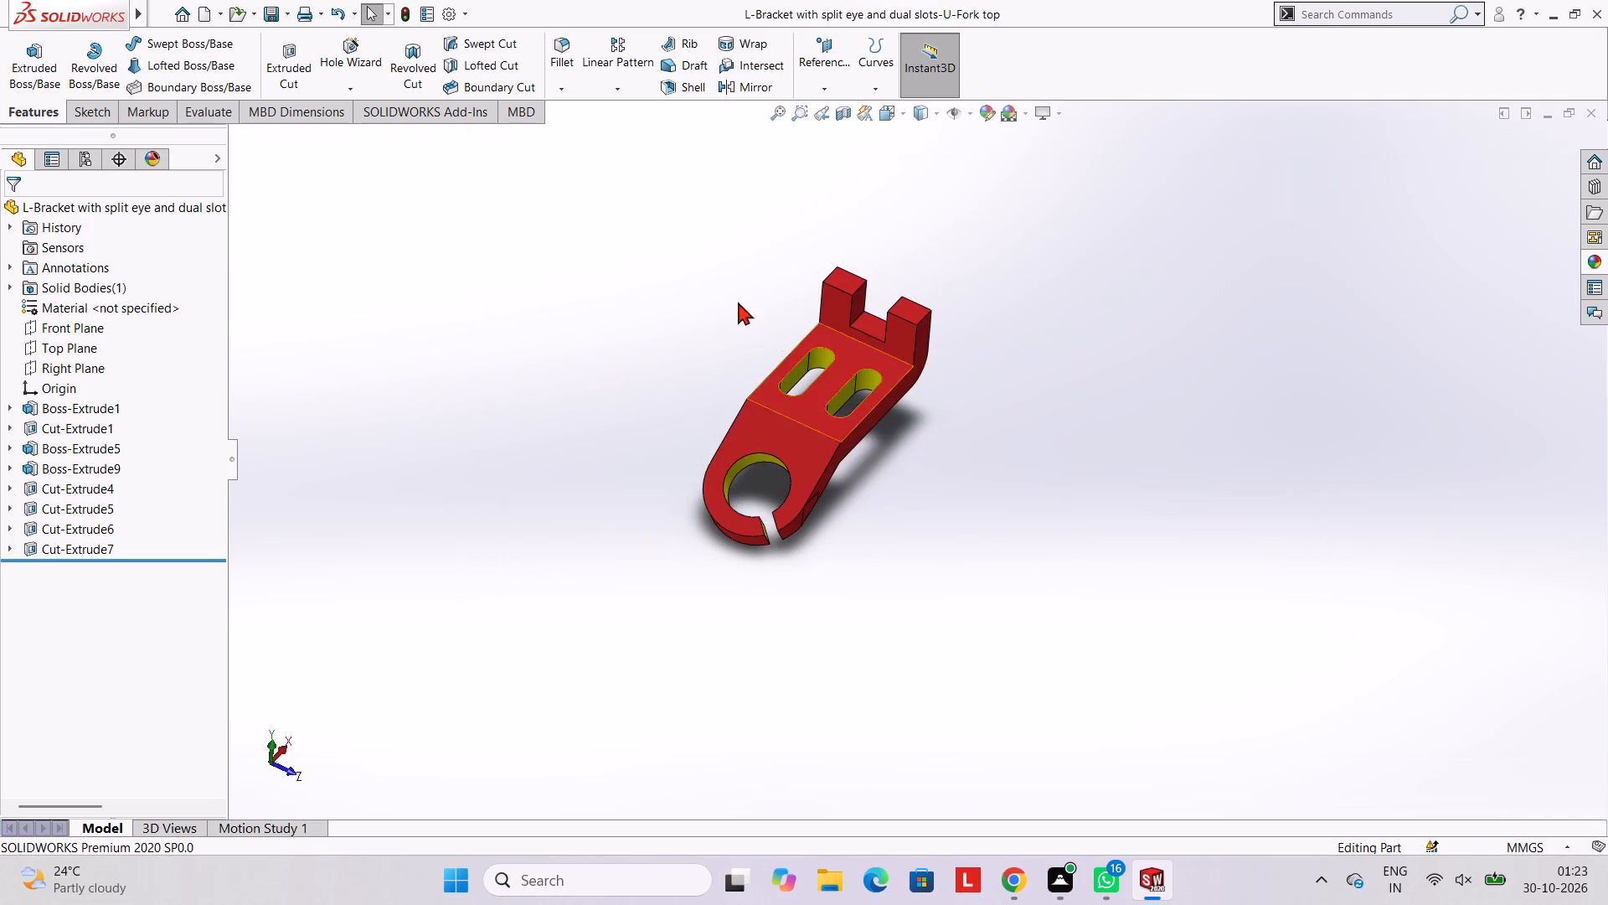
Save a copy of the bracket in Adobe Portable Document Format (*.pdf) under the same file name.
{"action": "left_click", "coordinate": [282, 19]}
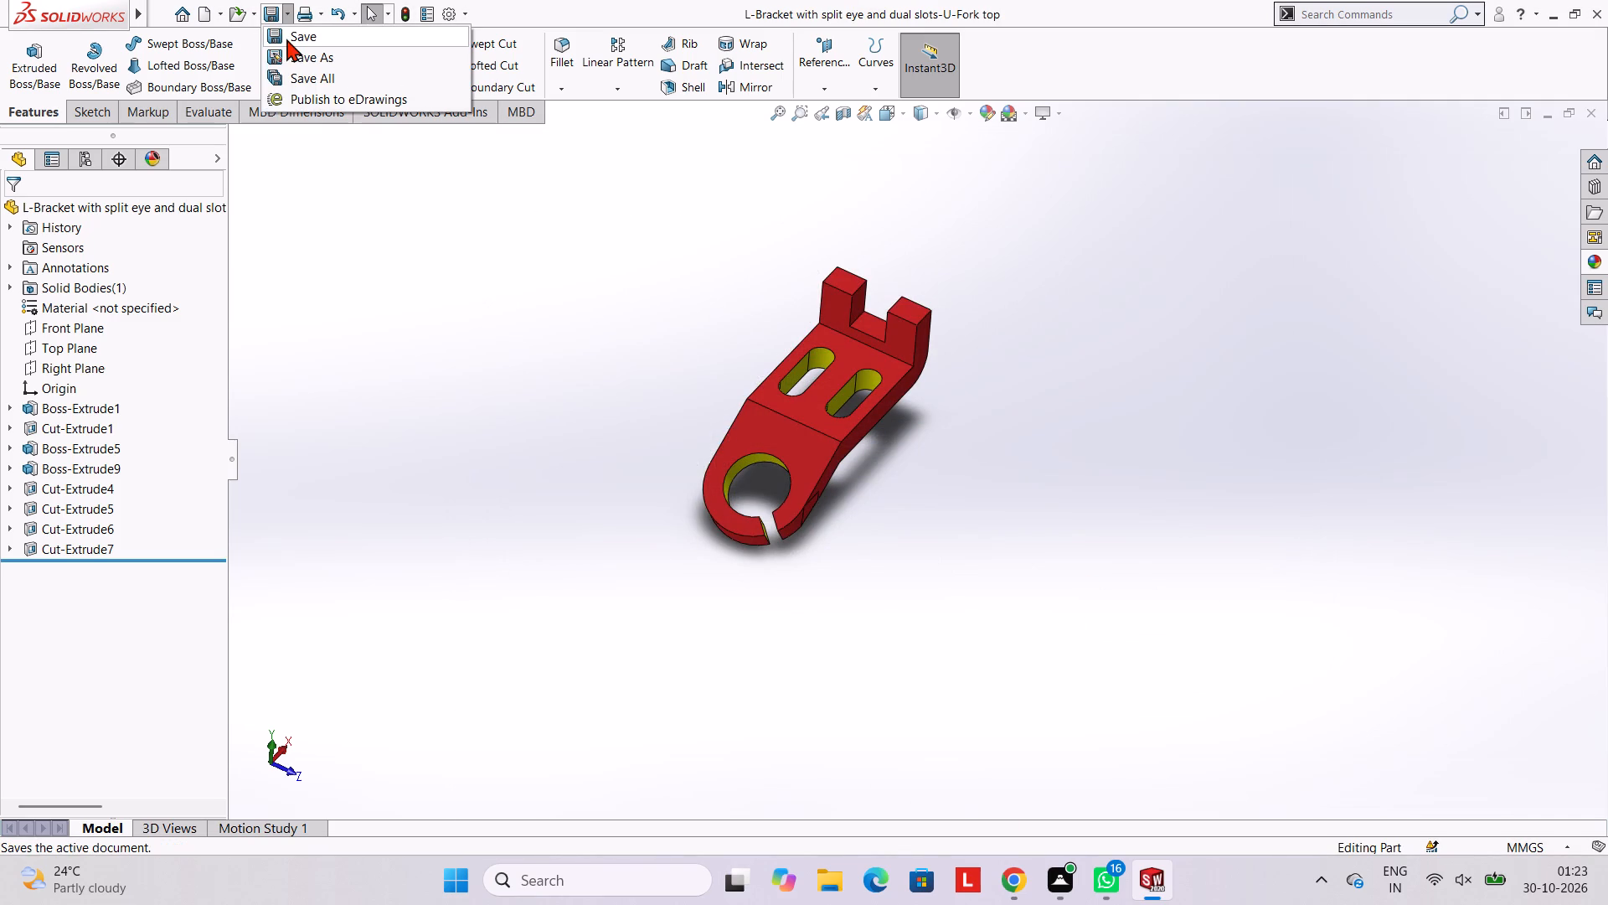
{"action": "left_click", "coordinate": [292, 53]}
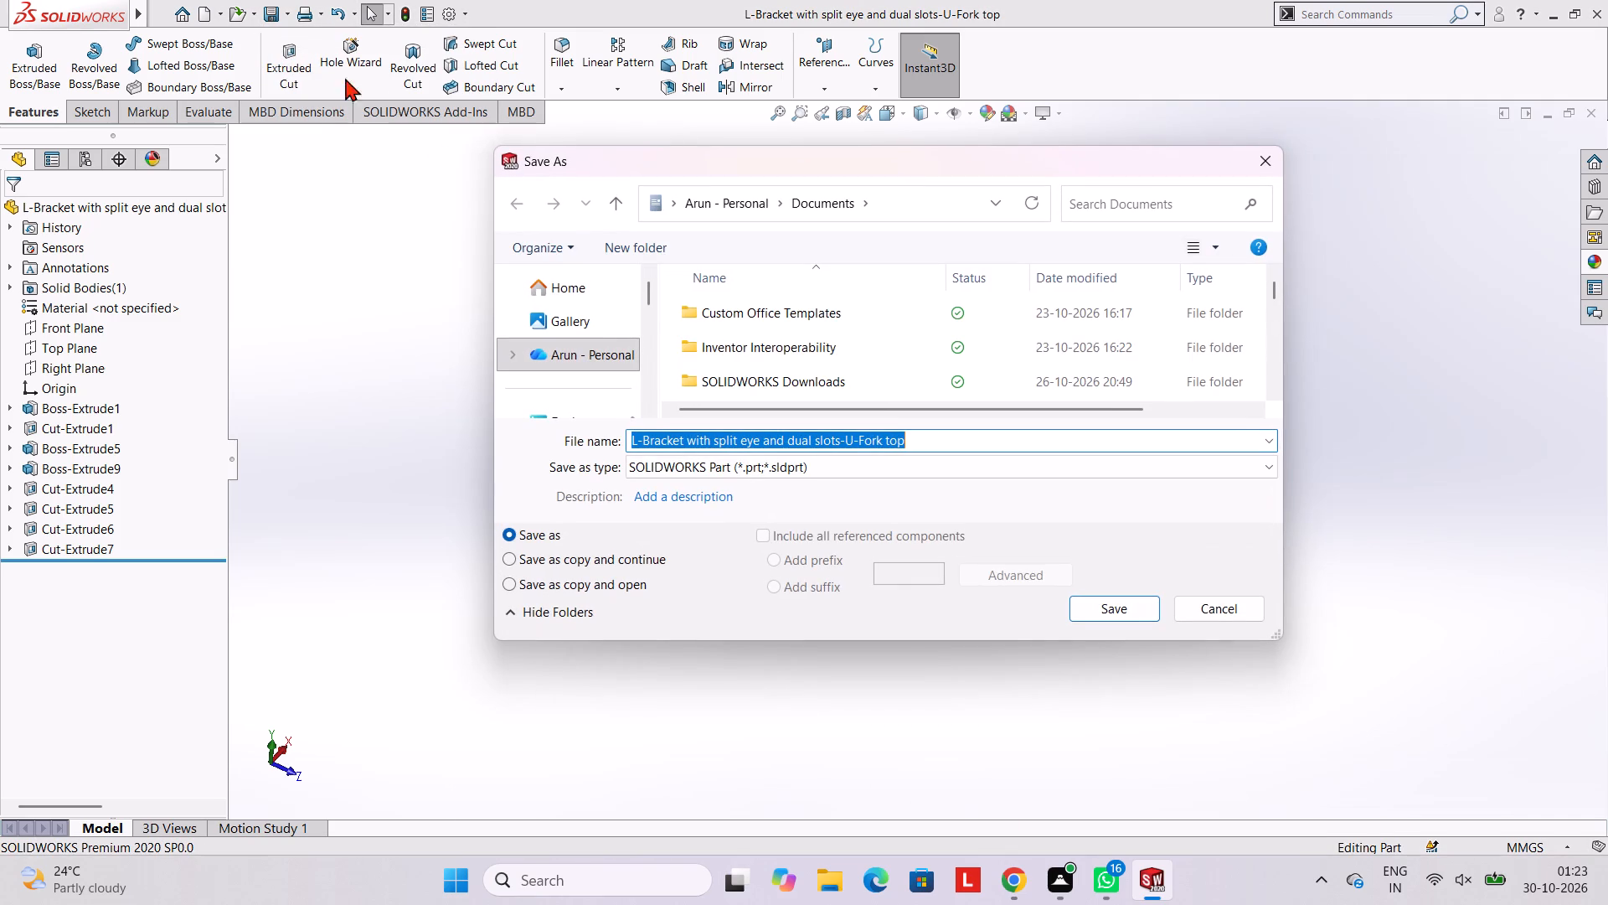
{"action": "left_click", "coordinate": [910, 462]}
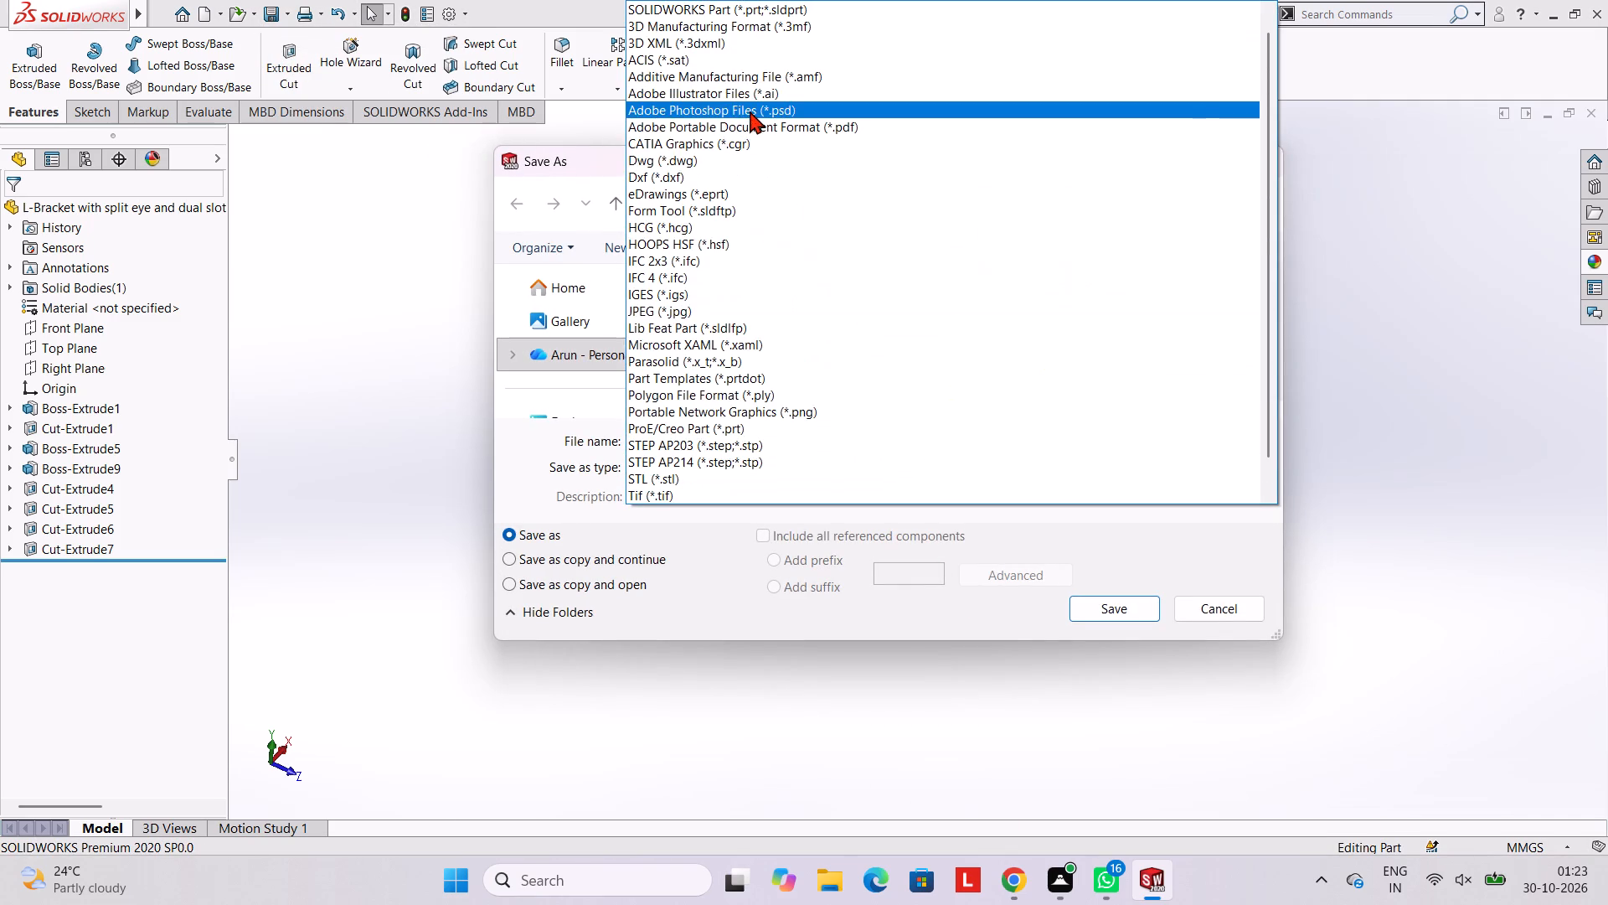
{"action": "left_click", "coordinate": [760, 122]}
{"action": "left_click", "coordinate": [1133, 649]}
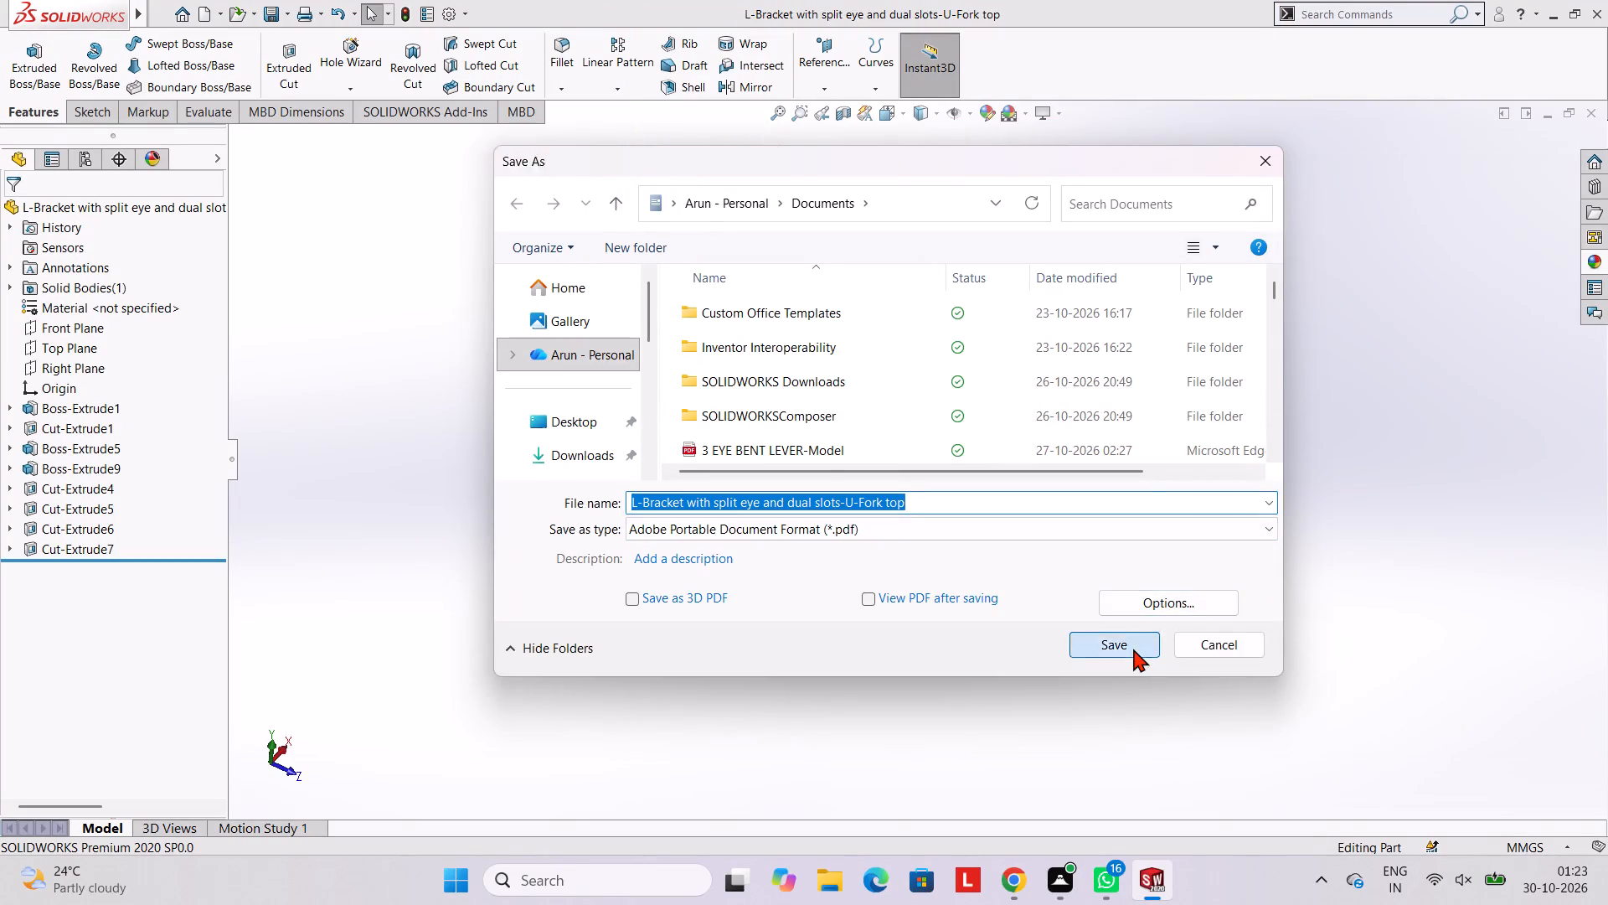